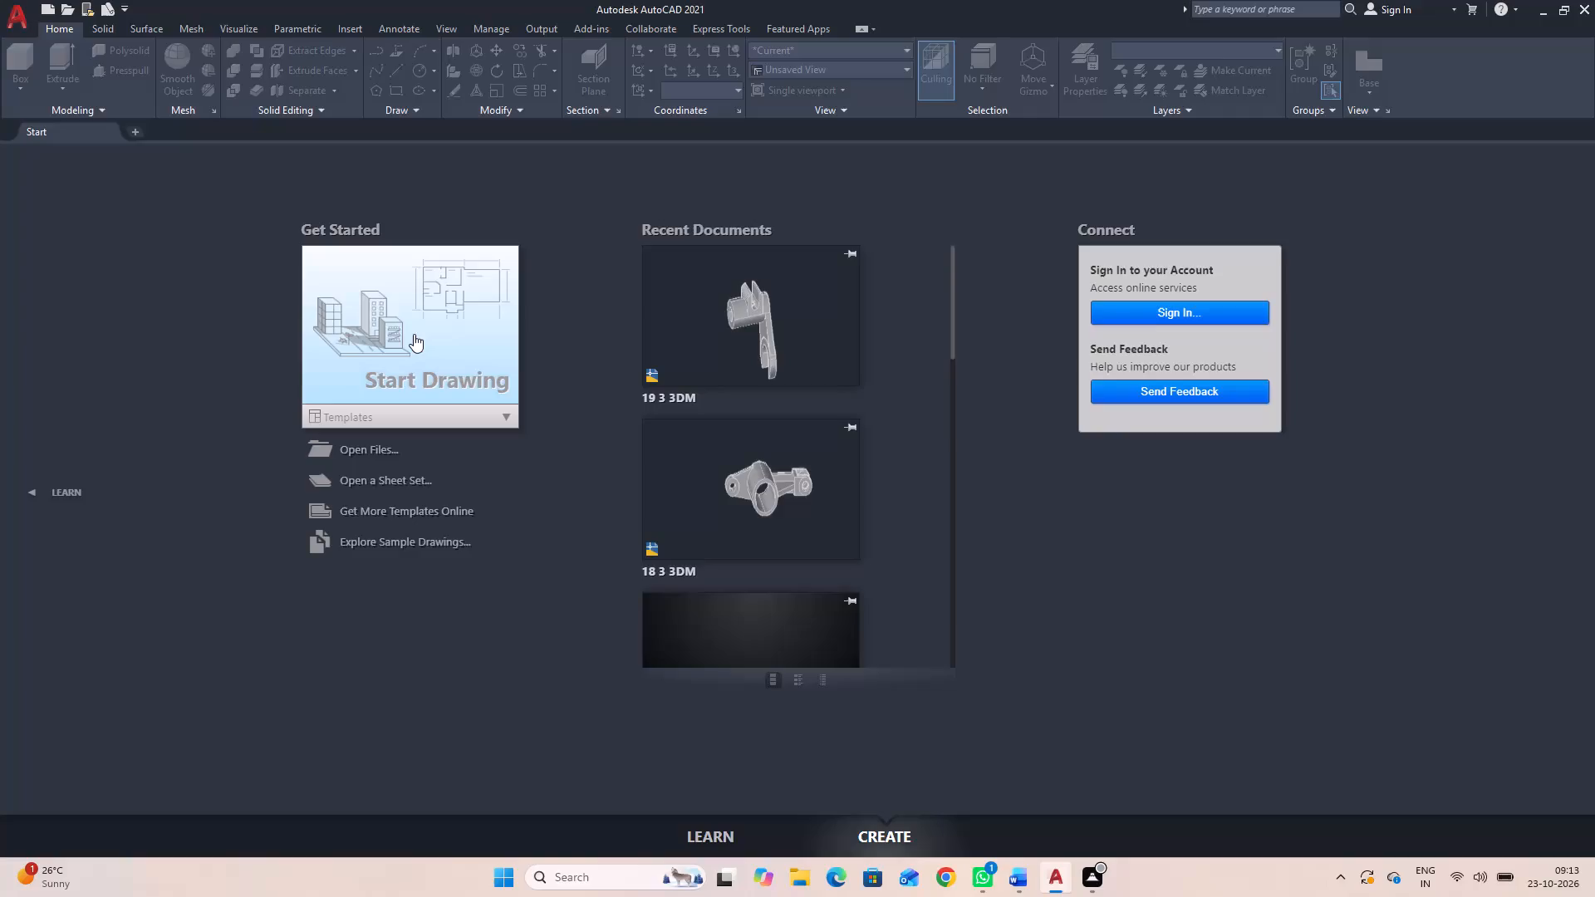
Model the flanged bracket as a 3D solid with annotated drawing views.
Start a new drawing and set it to the Shaded with edges visual style in SE Isometric view.
{"action": "left_click", "coordinate": [415, 334]}
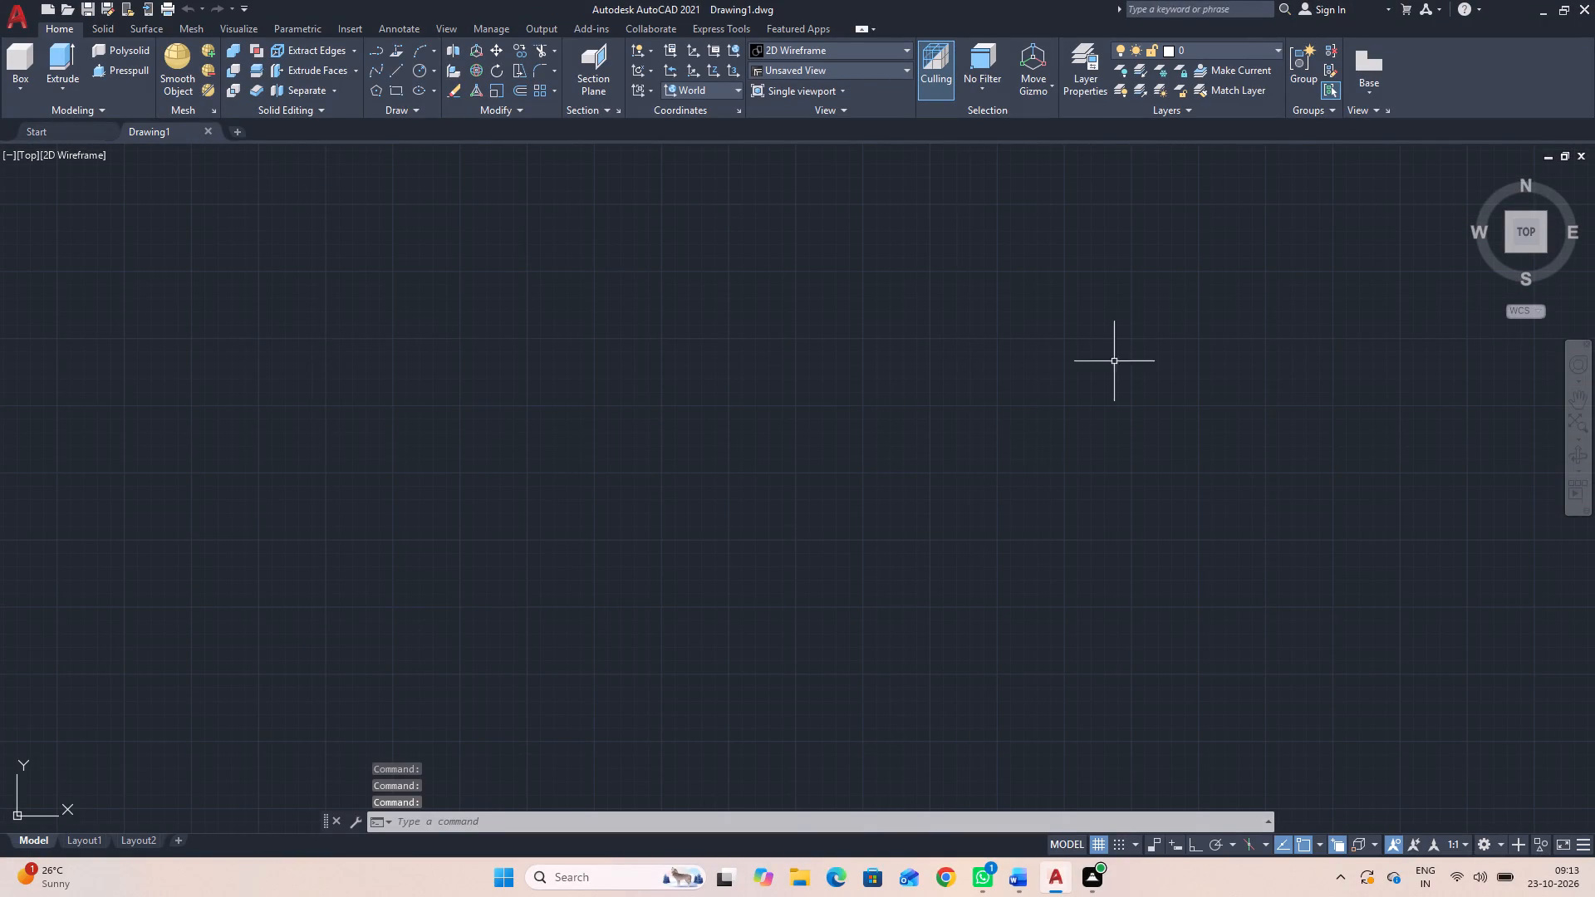
{"action": "left_click", "coordinate": [812, 47]}
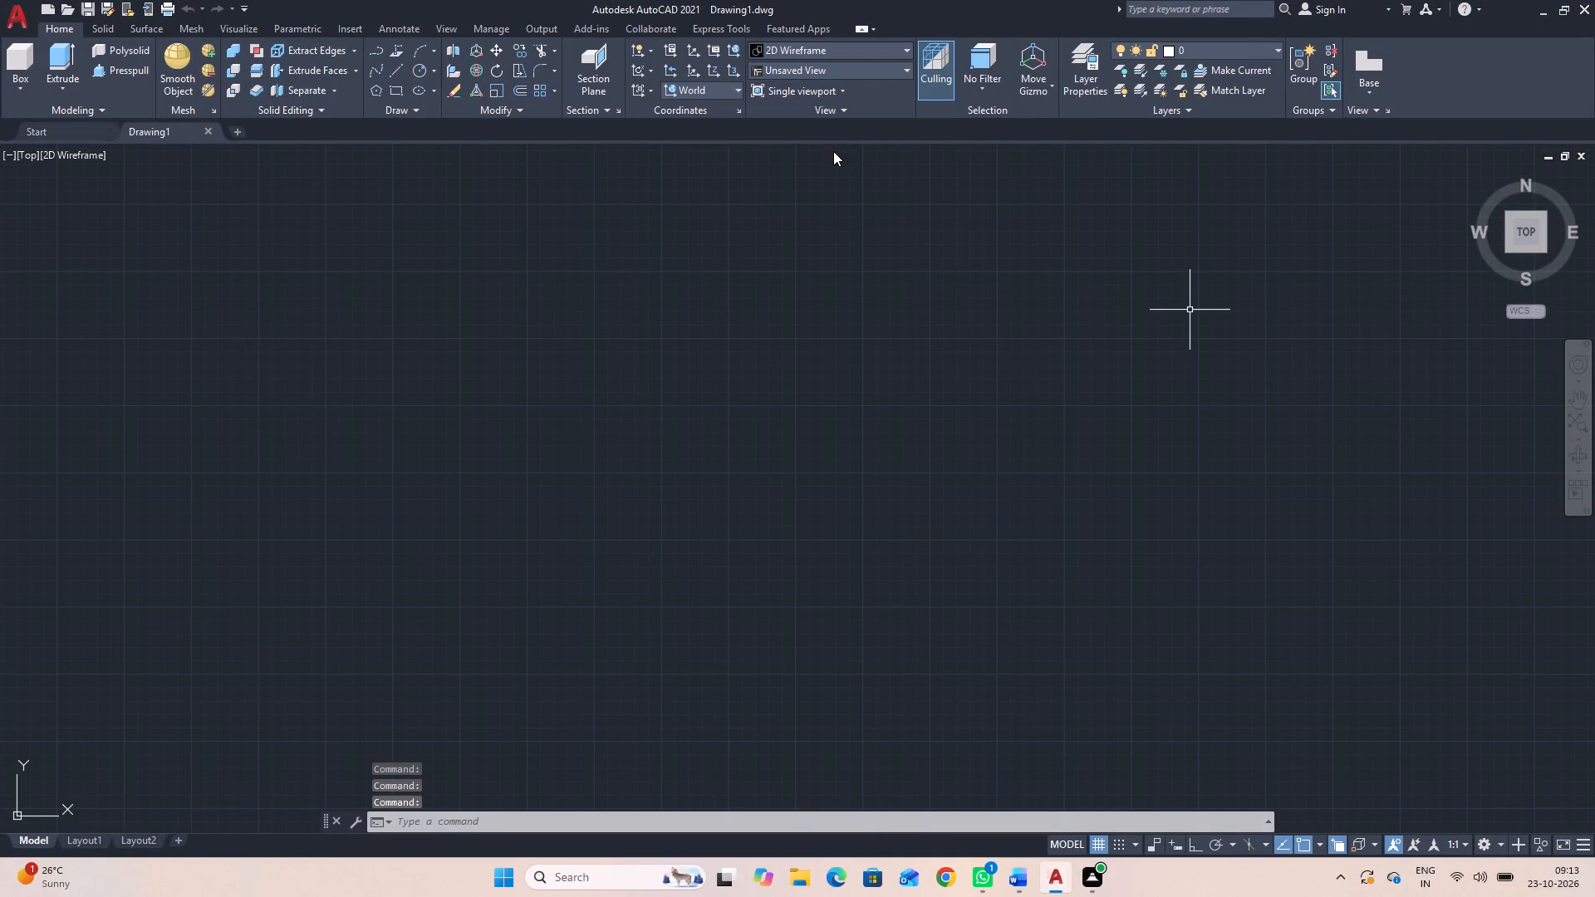
{"action": "left_click", "coordinate": [852, 146]}
{"action": "left_click", "coordinate": [816, 72]}
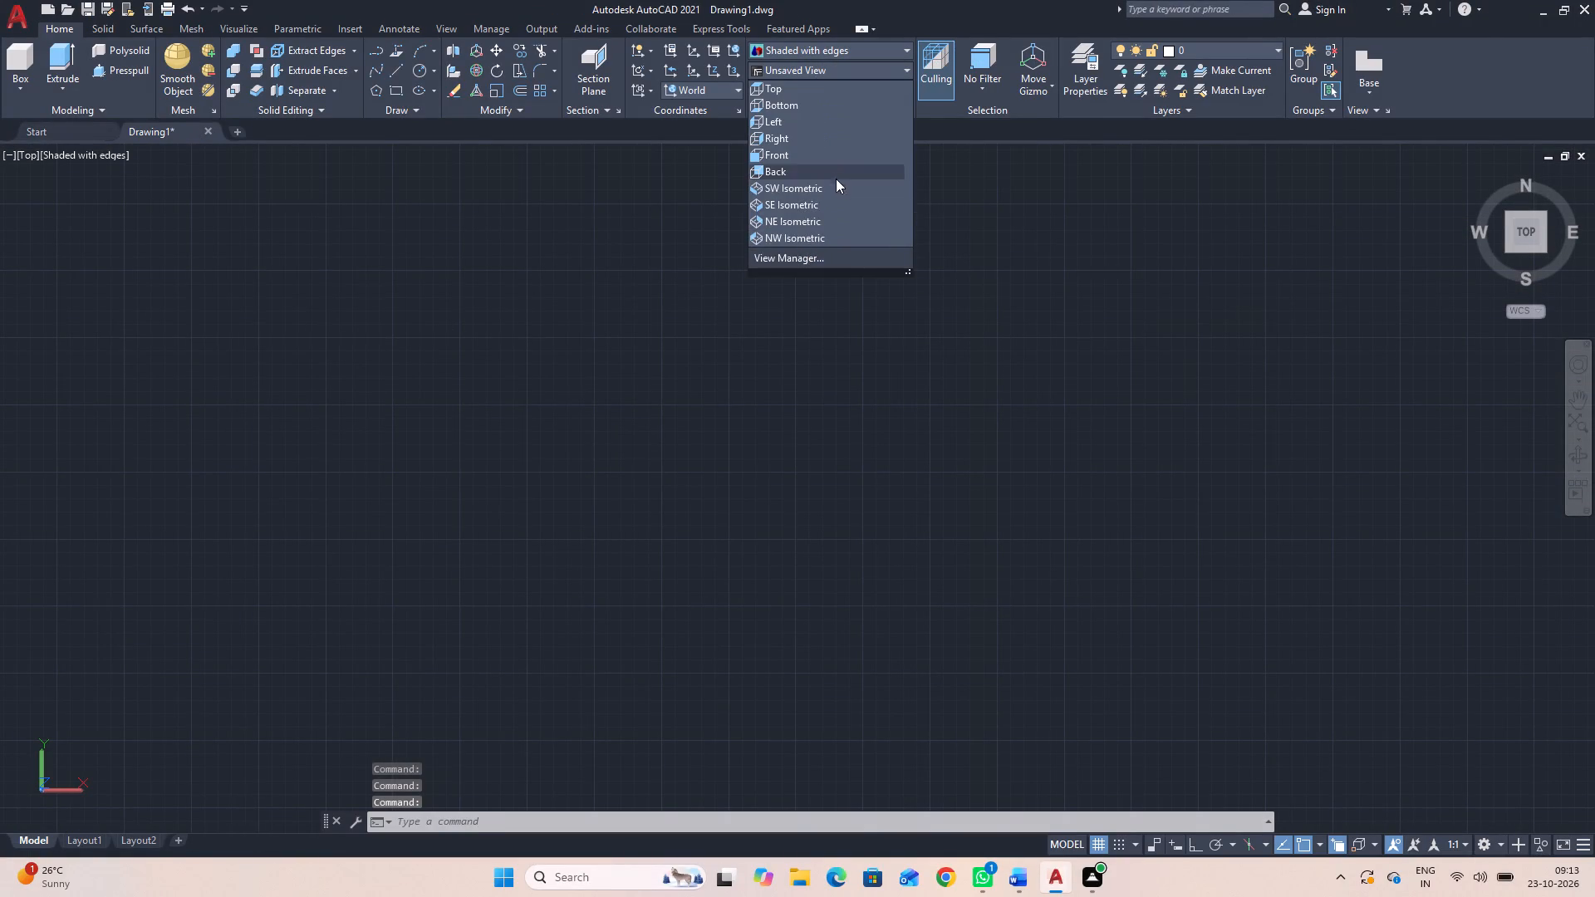
{"action": "left_click", "coordinate": [837, 199]}
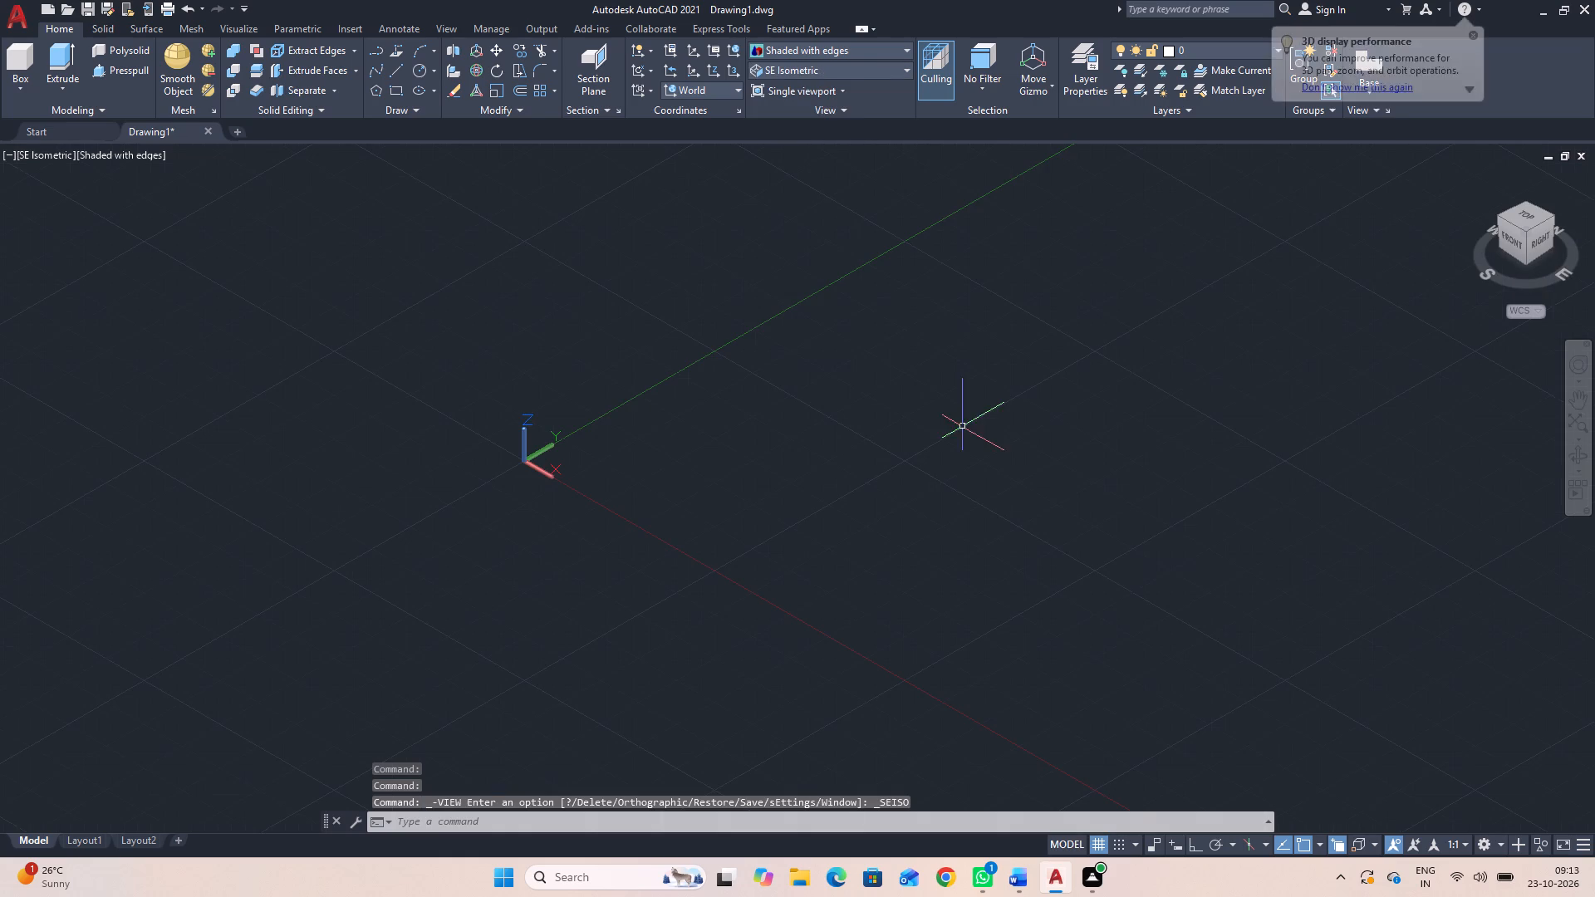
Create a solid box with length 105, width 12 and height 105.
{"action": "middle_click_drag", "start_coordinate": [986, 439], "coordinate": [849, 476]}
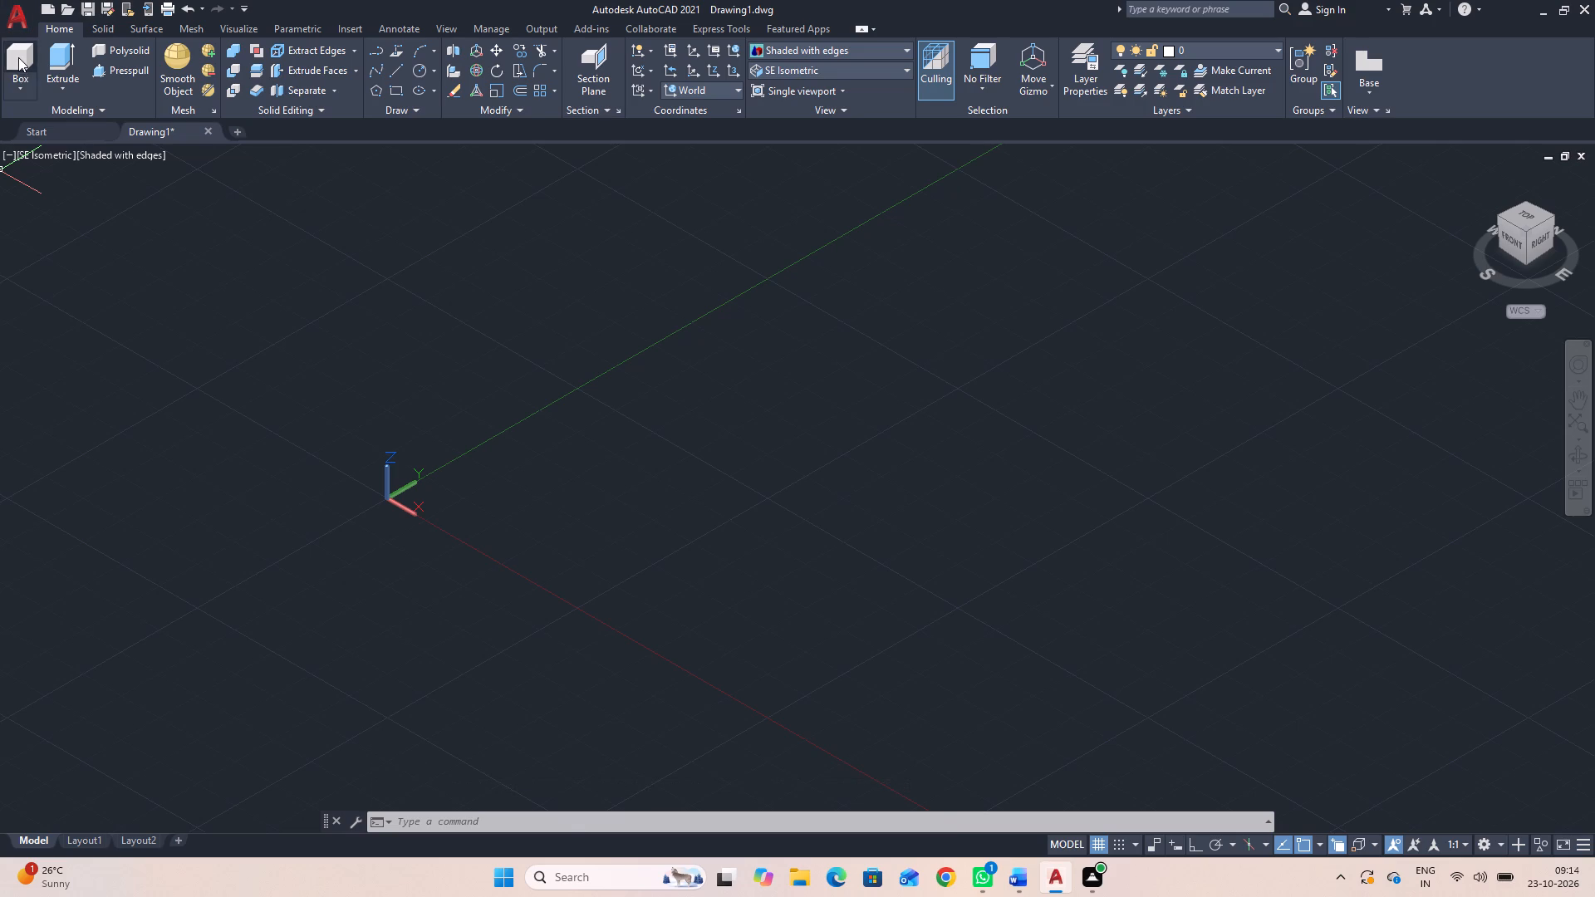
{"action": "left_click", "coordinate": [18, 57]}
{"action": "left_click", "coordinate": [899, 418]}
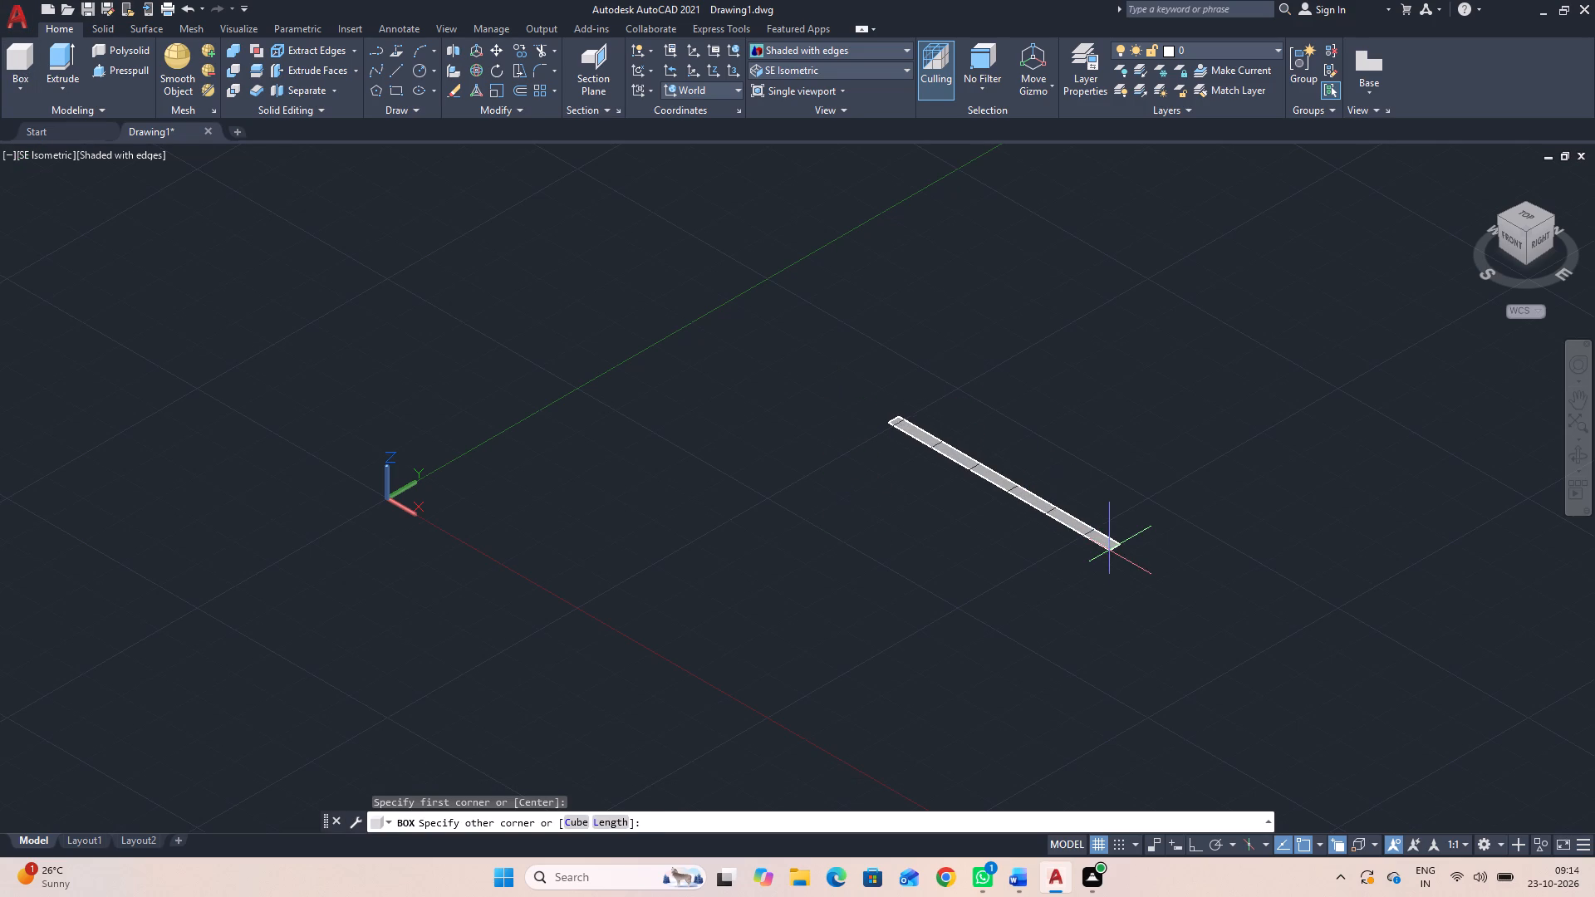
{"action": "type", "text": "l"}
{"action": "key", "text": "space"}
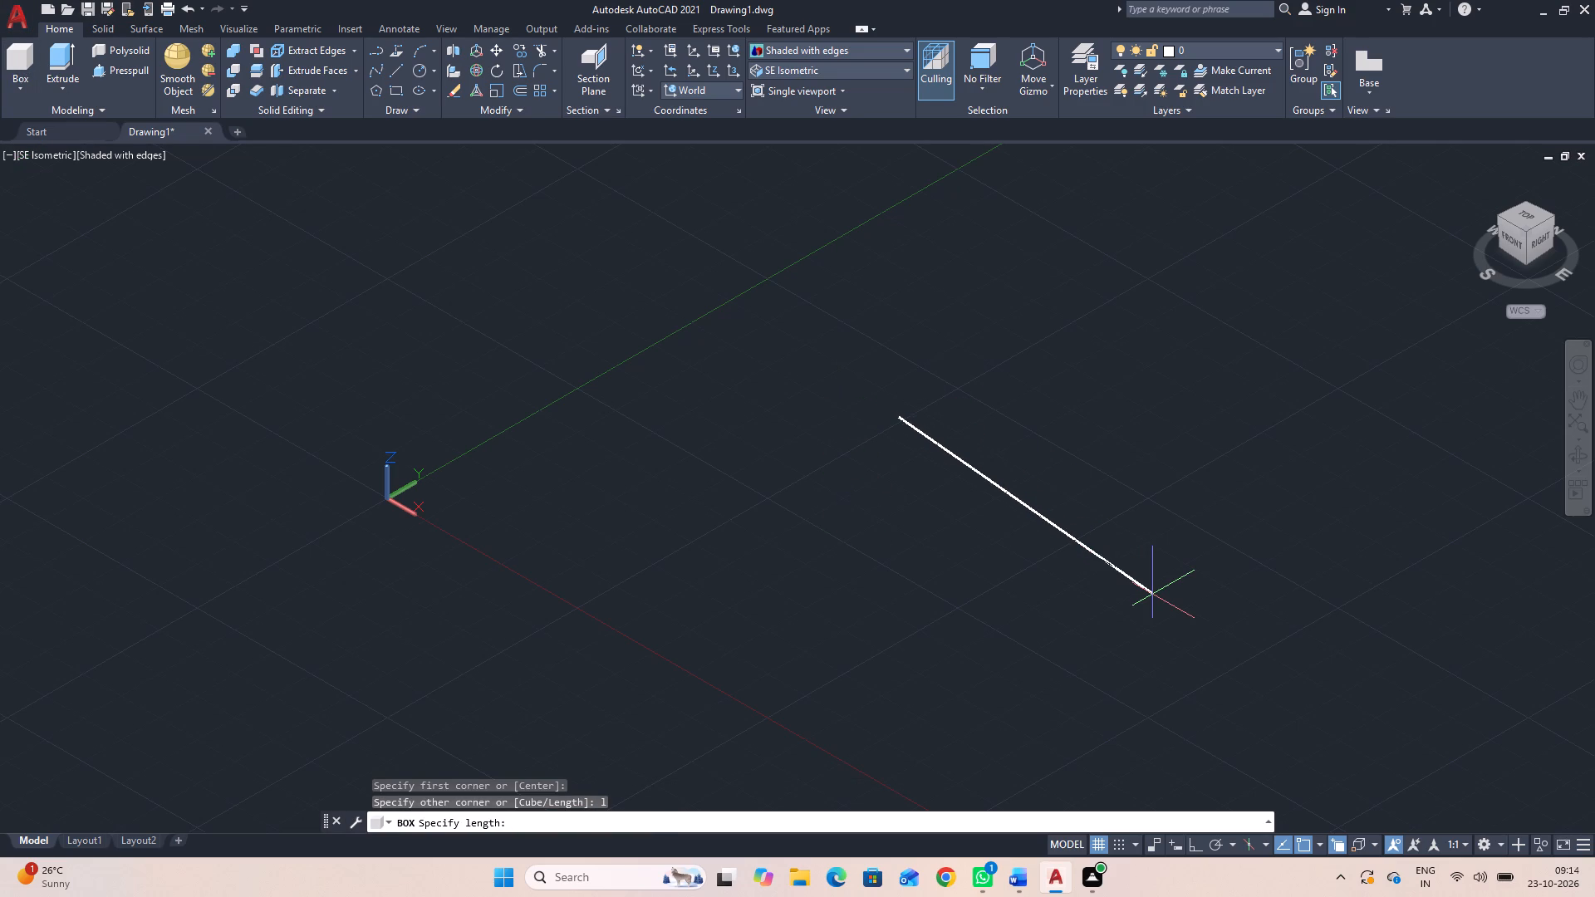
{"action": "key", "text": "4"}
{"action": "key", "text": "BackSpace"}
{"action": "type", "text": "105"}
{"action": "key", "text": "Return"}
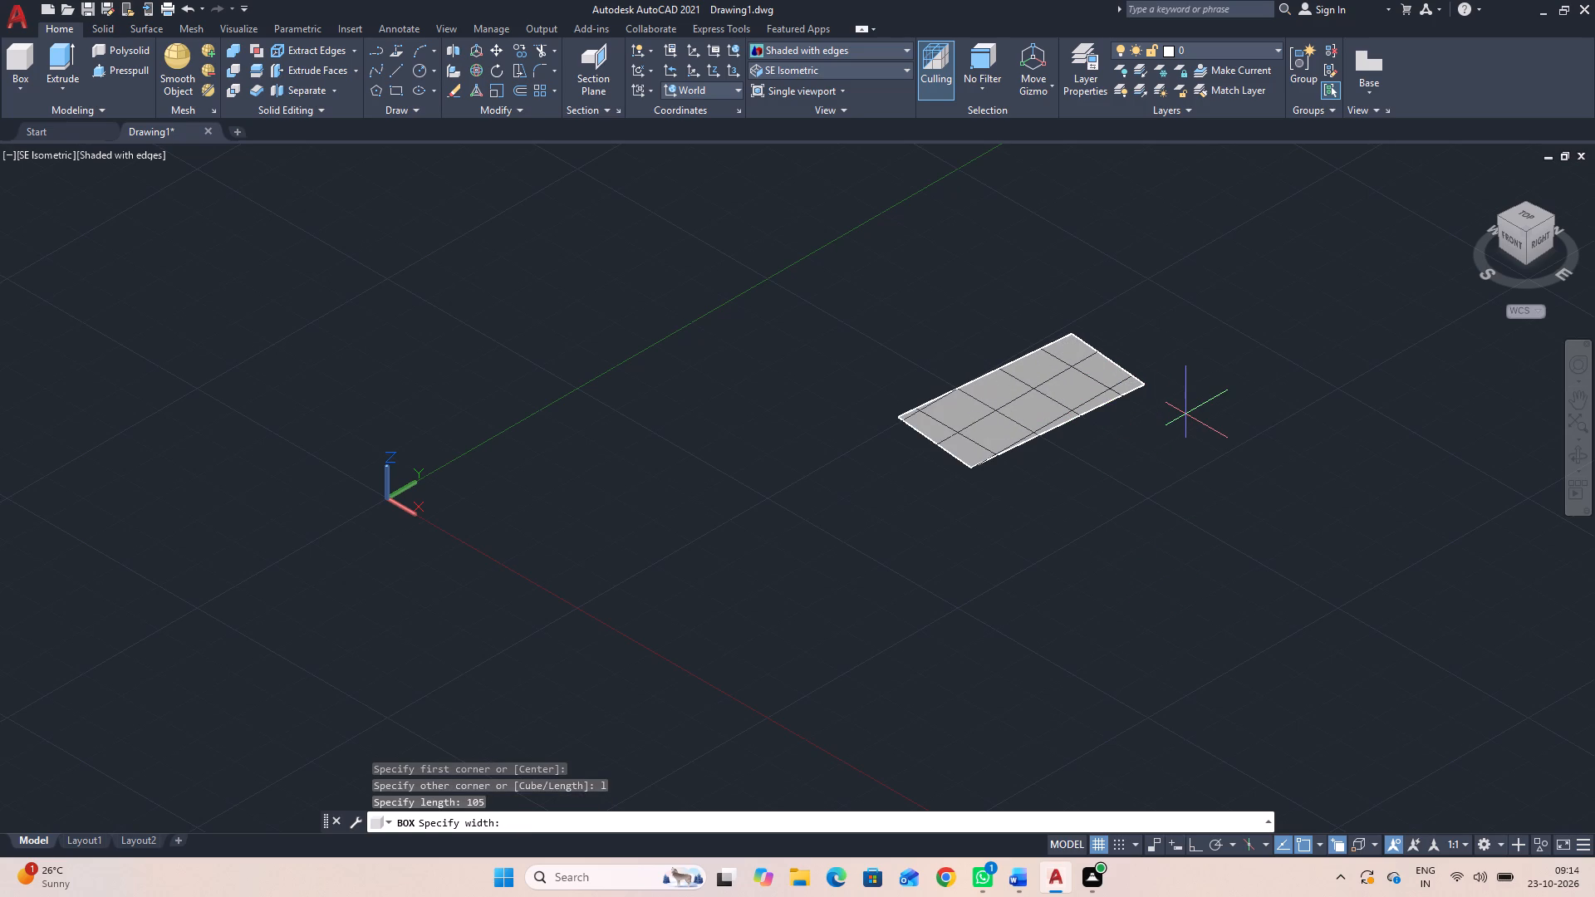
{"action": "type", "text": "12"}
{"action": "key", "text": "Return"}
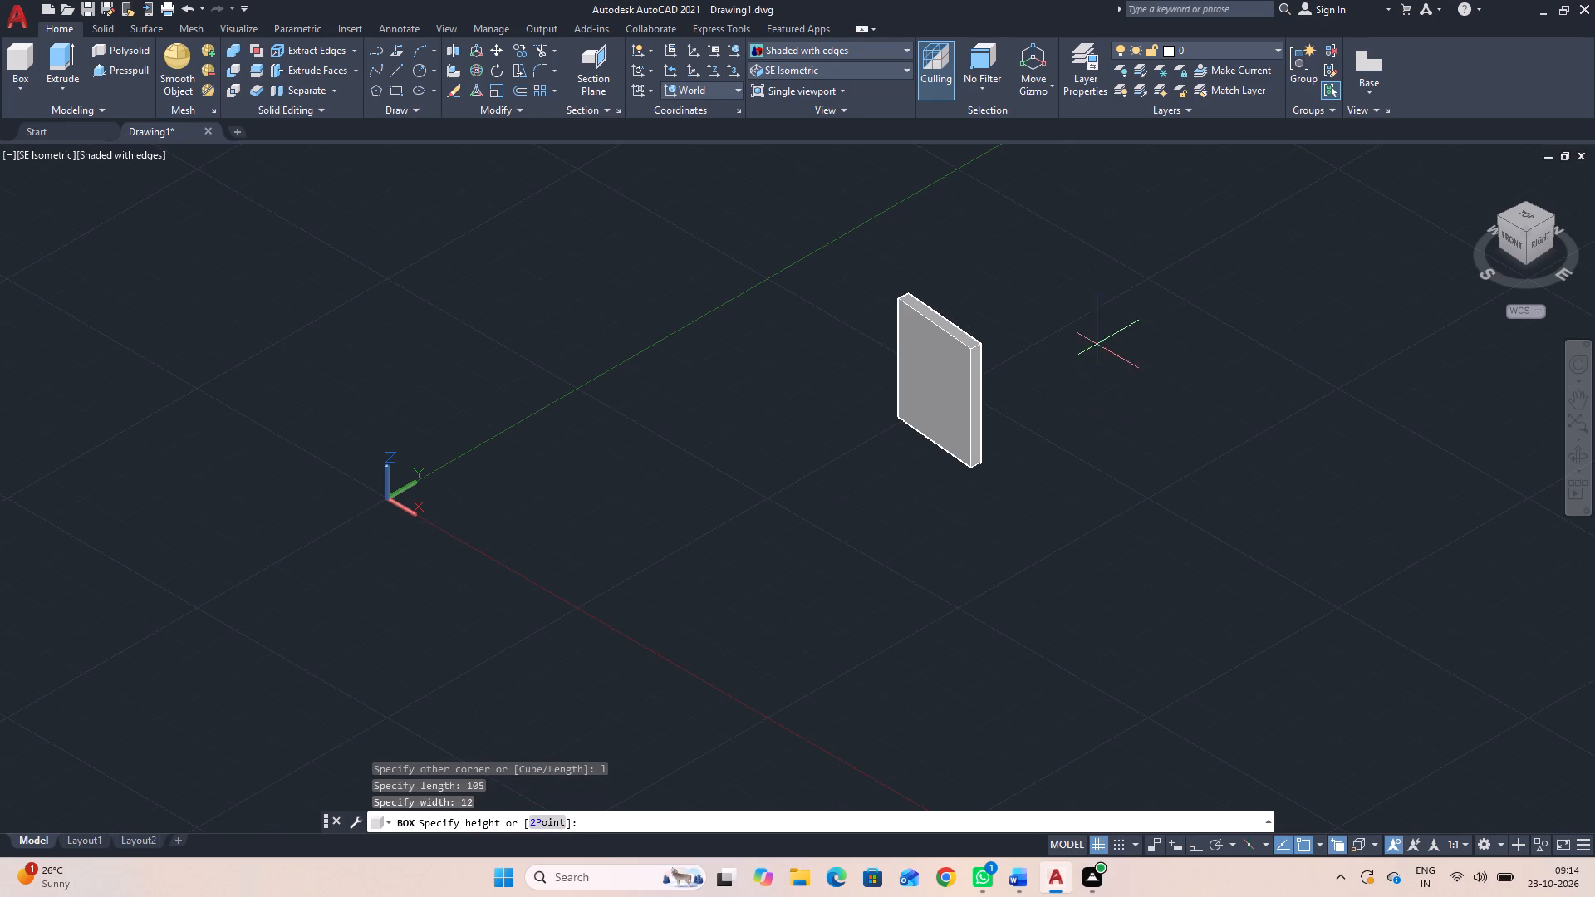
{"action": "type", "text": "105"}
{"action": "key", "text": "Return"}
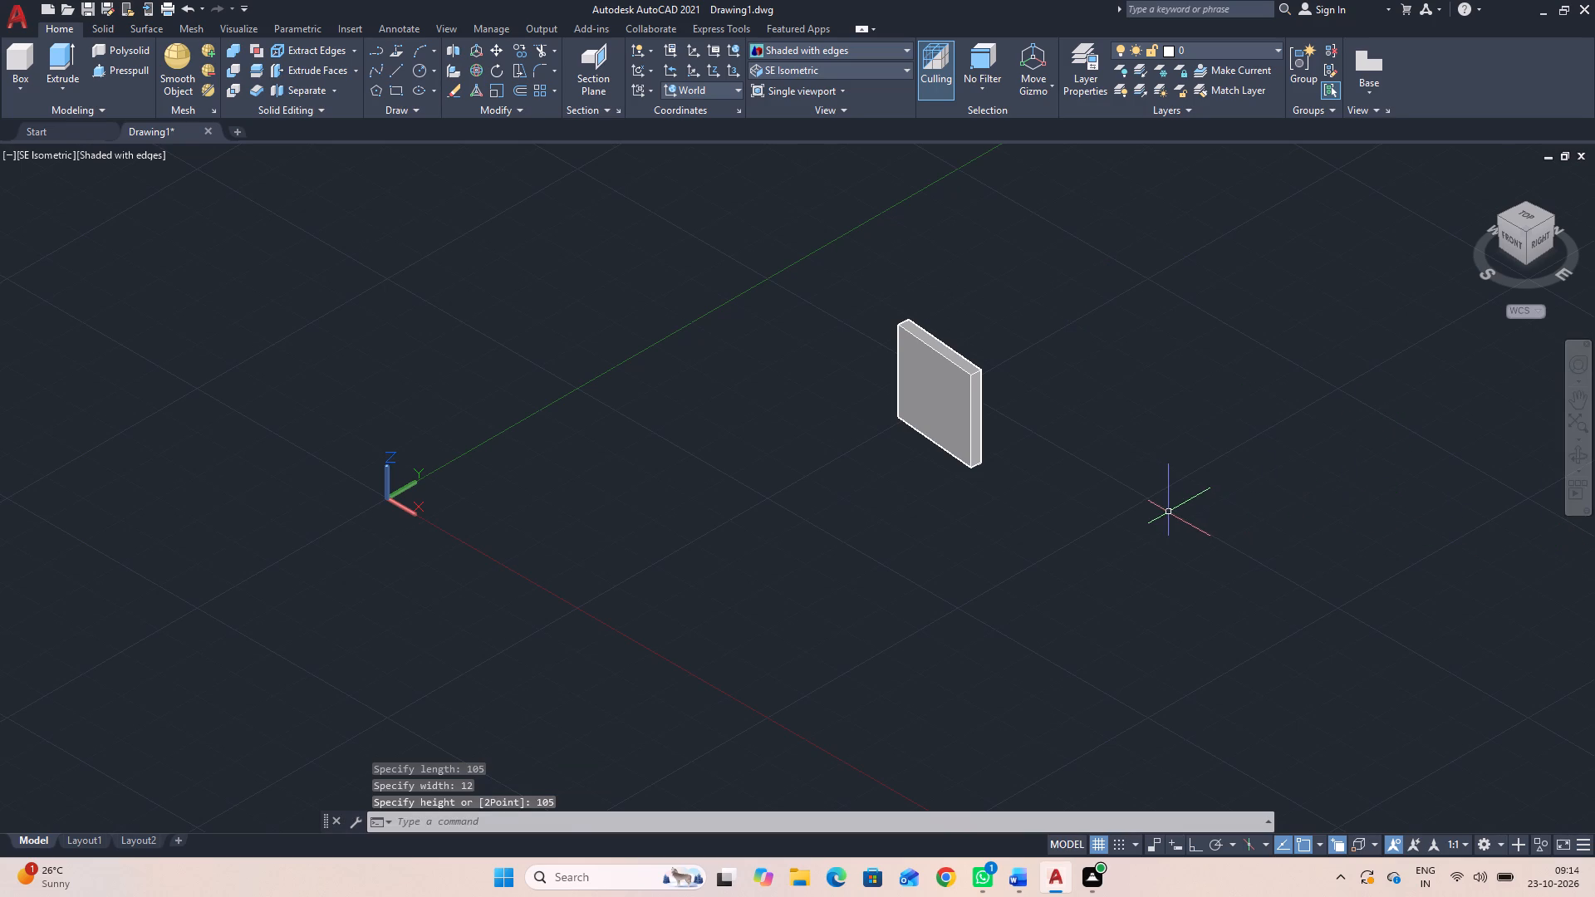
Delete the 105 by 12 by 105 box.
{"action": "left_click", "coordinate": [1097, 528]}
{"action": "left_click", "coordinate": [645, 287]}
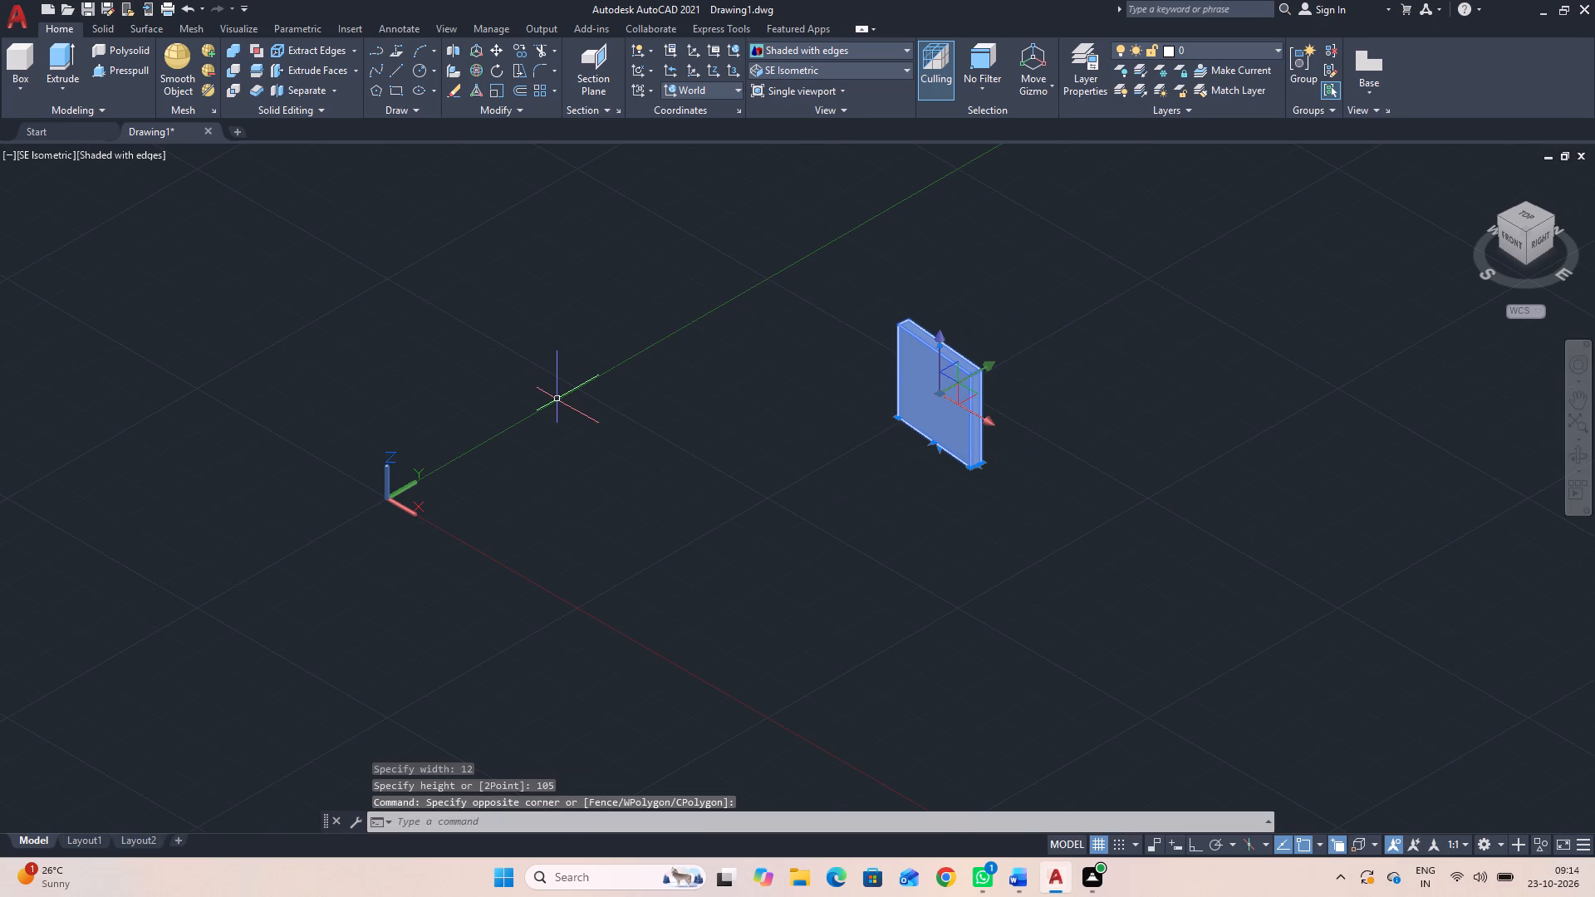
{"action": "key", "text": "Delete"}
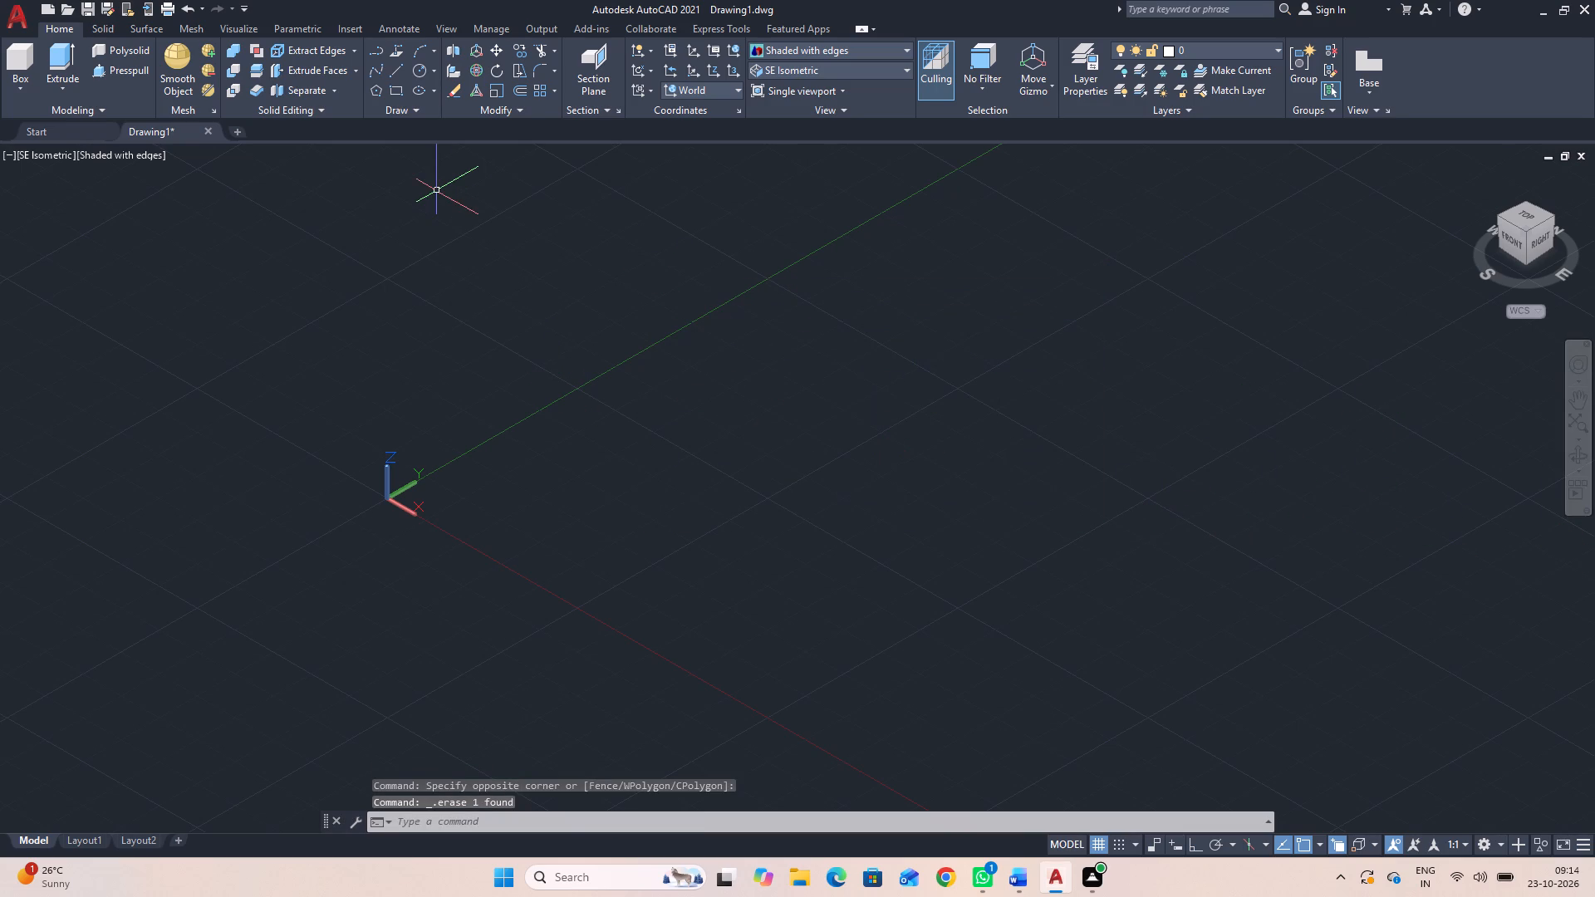
With ortho mode on, create a solid box with length 105, width 12 and height 105.
{"action": "key", "text": "F8"}
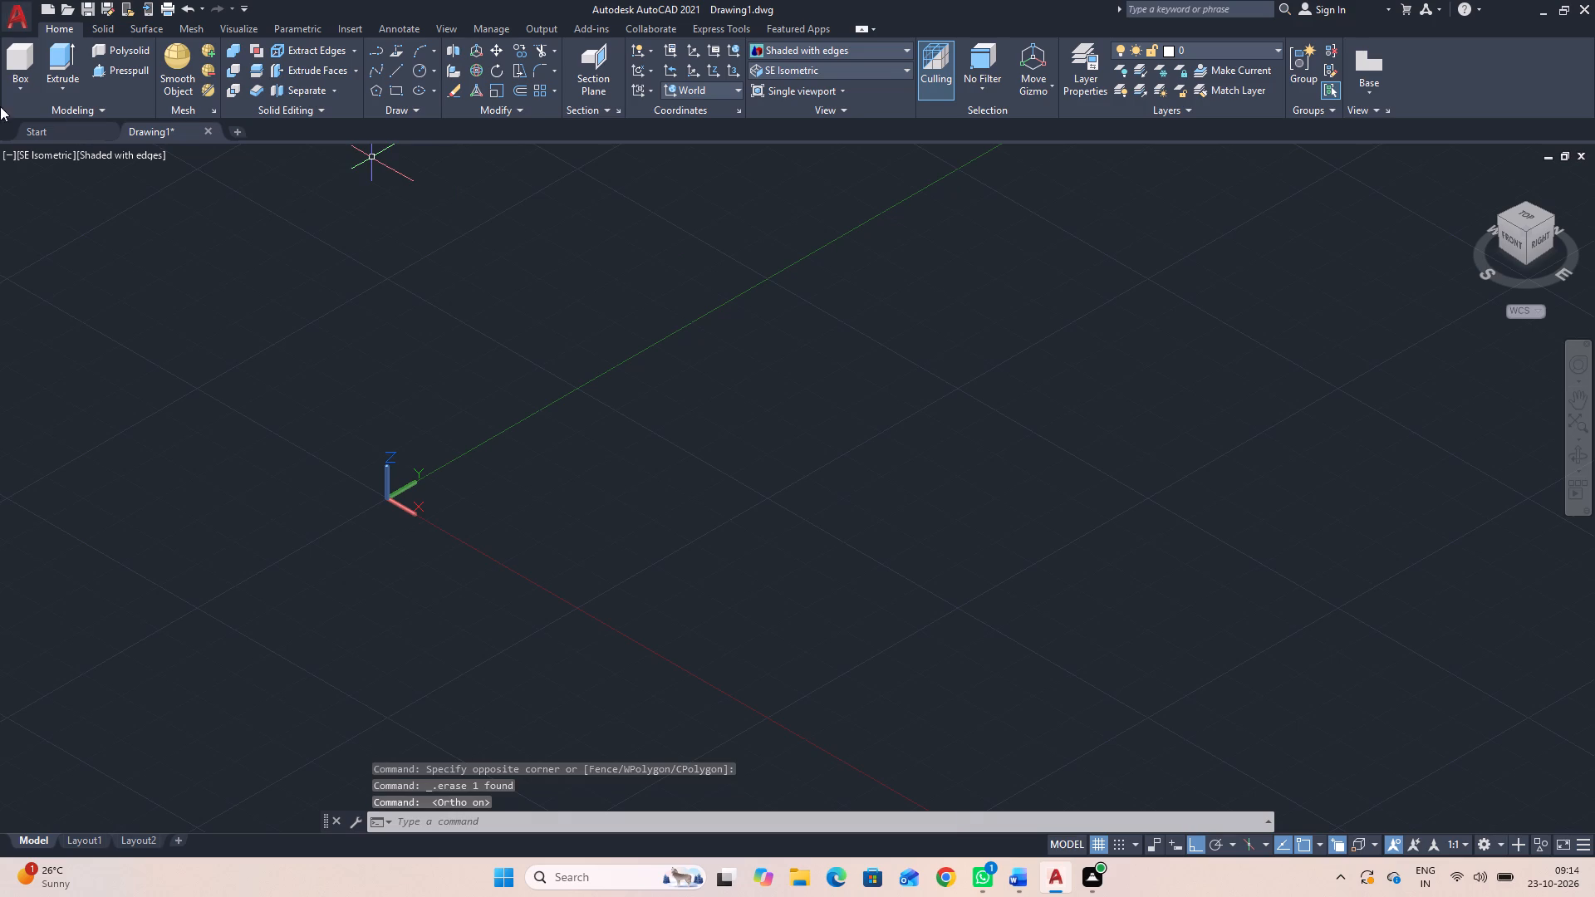
{"action": "left_click", "coordinate": [20, 56]}
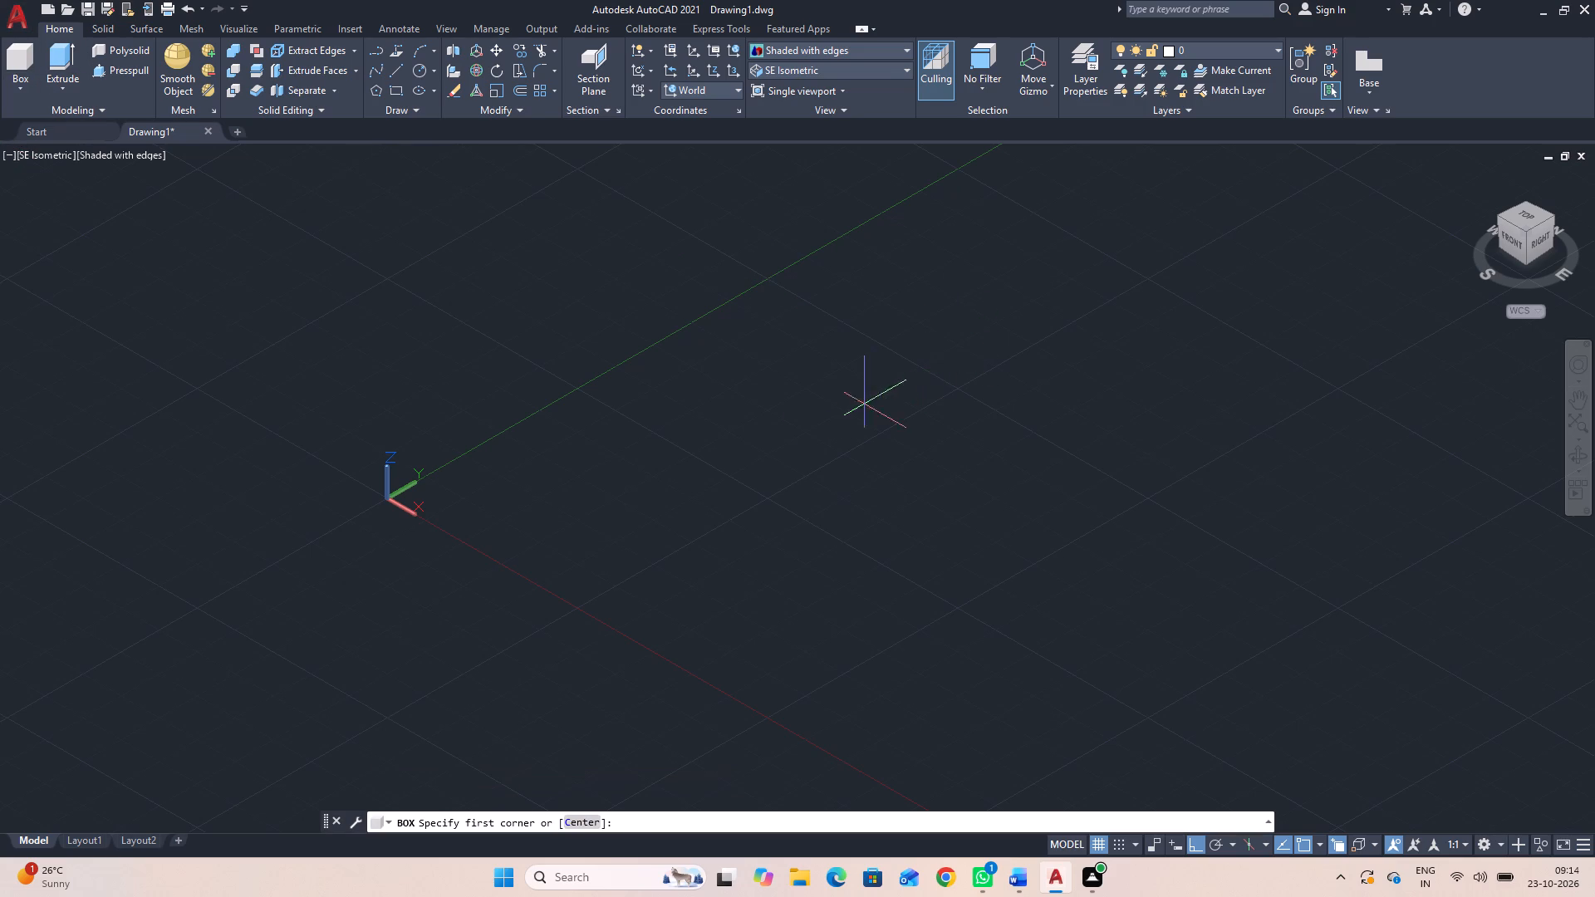
{"action": "left_click", "coordinate": [802, 419]}
{"action": "key", "text": "l"}
{"action": "key", "text": "space"}
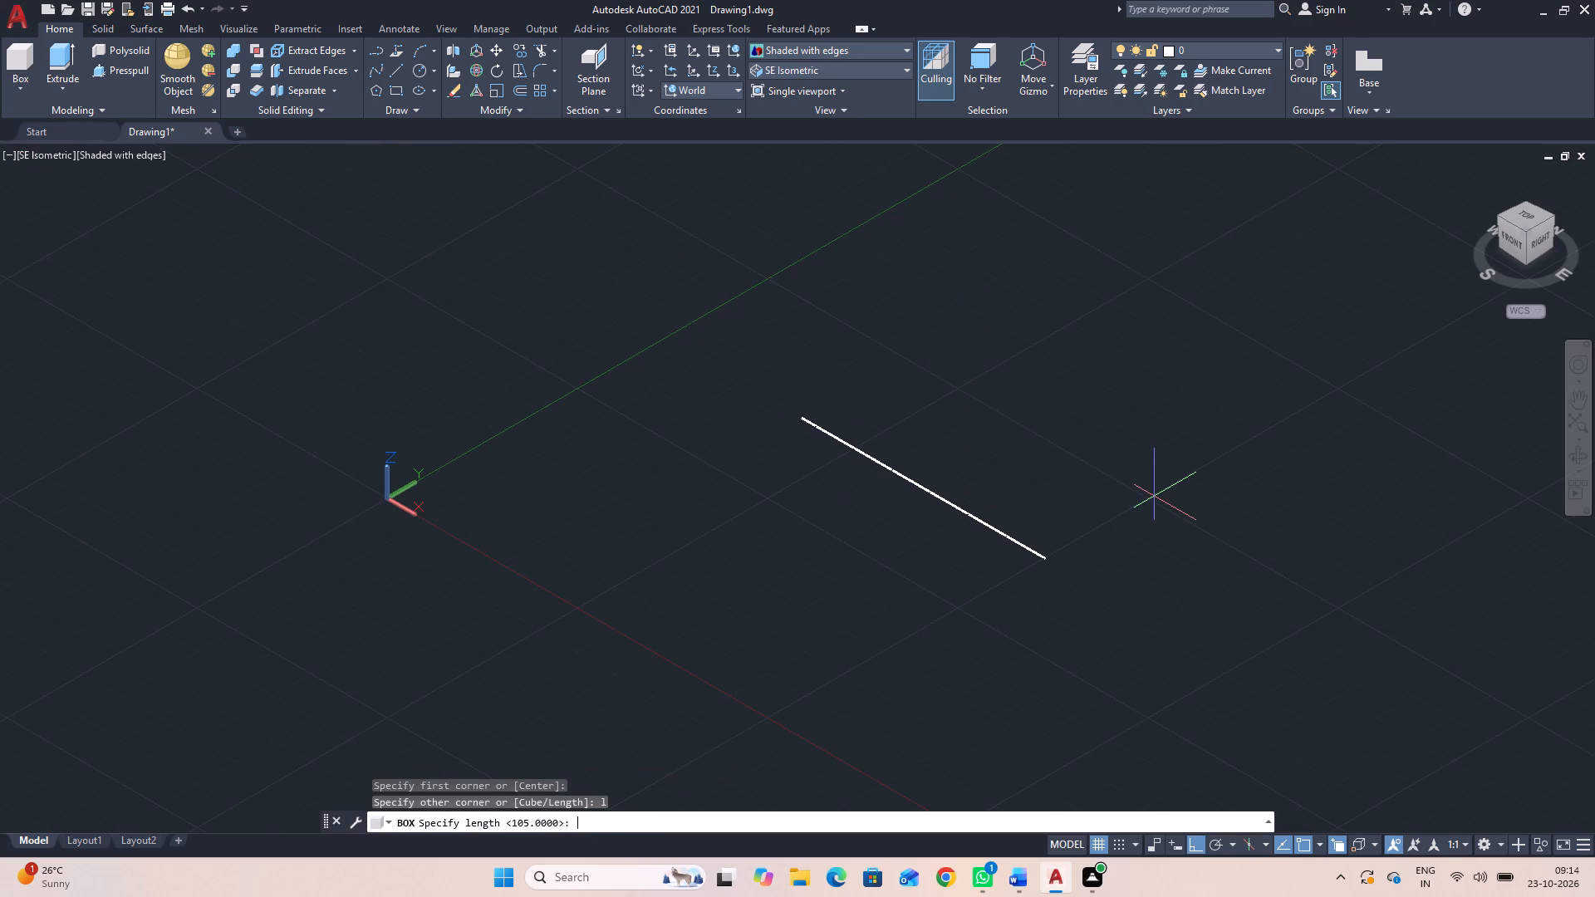
{"action": "type", "text": "105"}
{"action": "key", "text": "Return"}
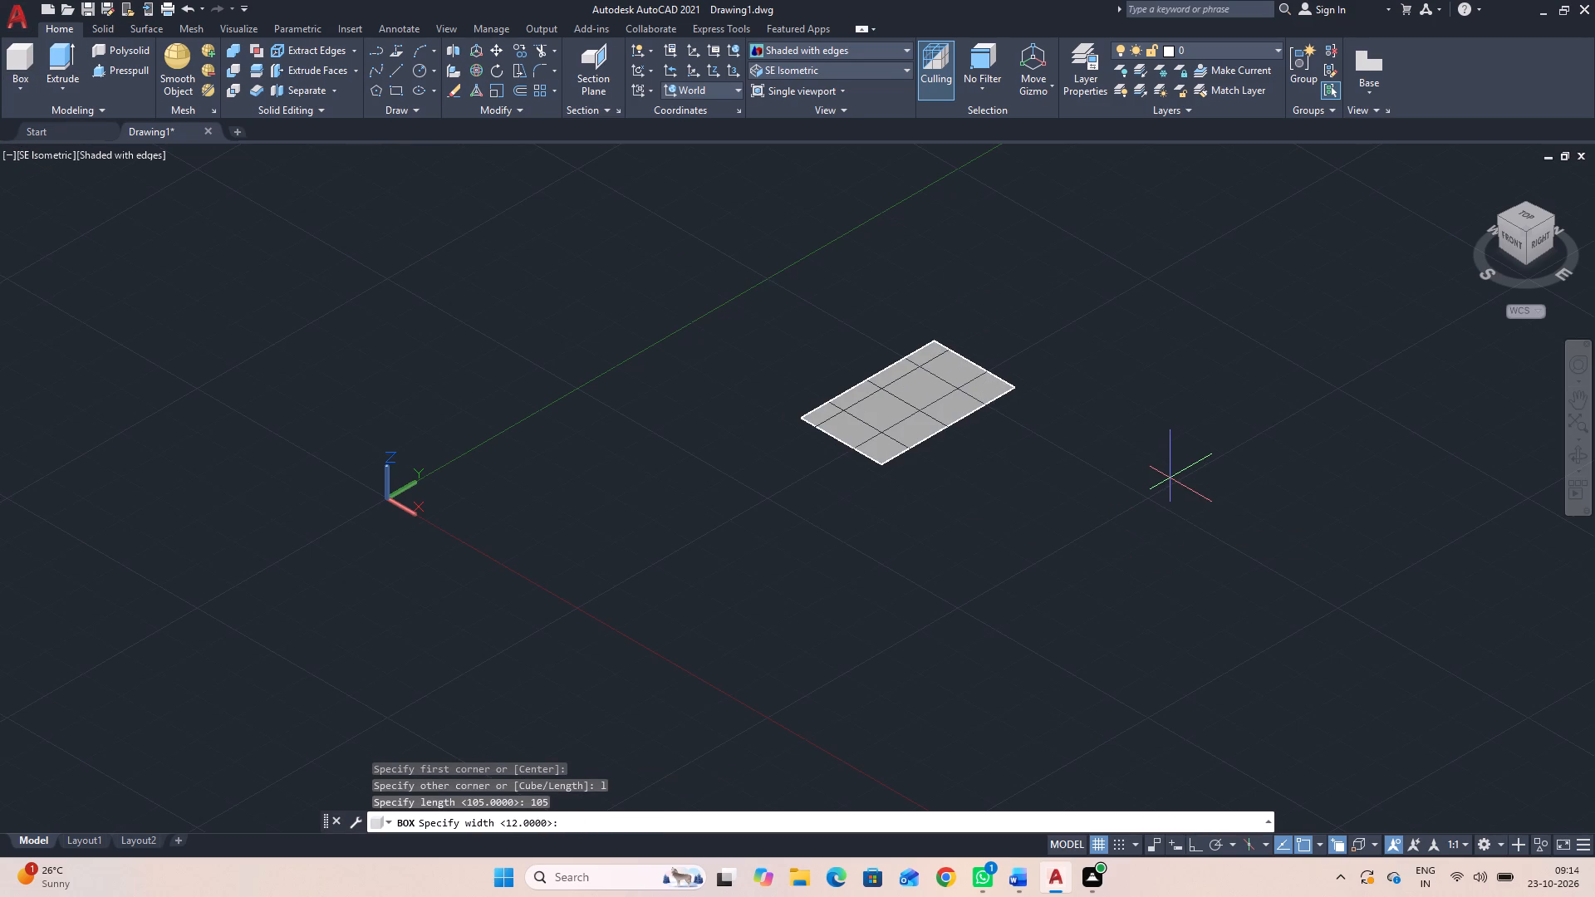
{"action": "type", "text": "12"}
{"action": "key", "text": "Return"}
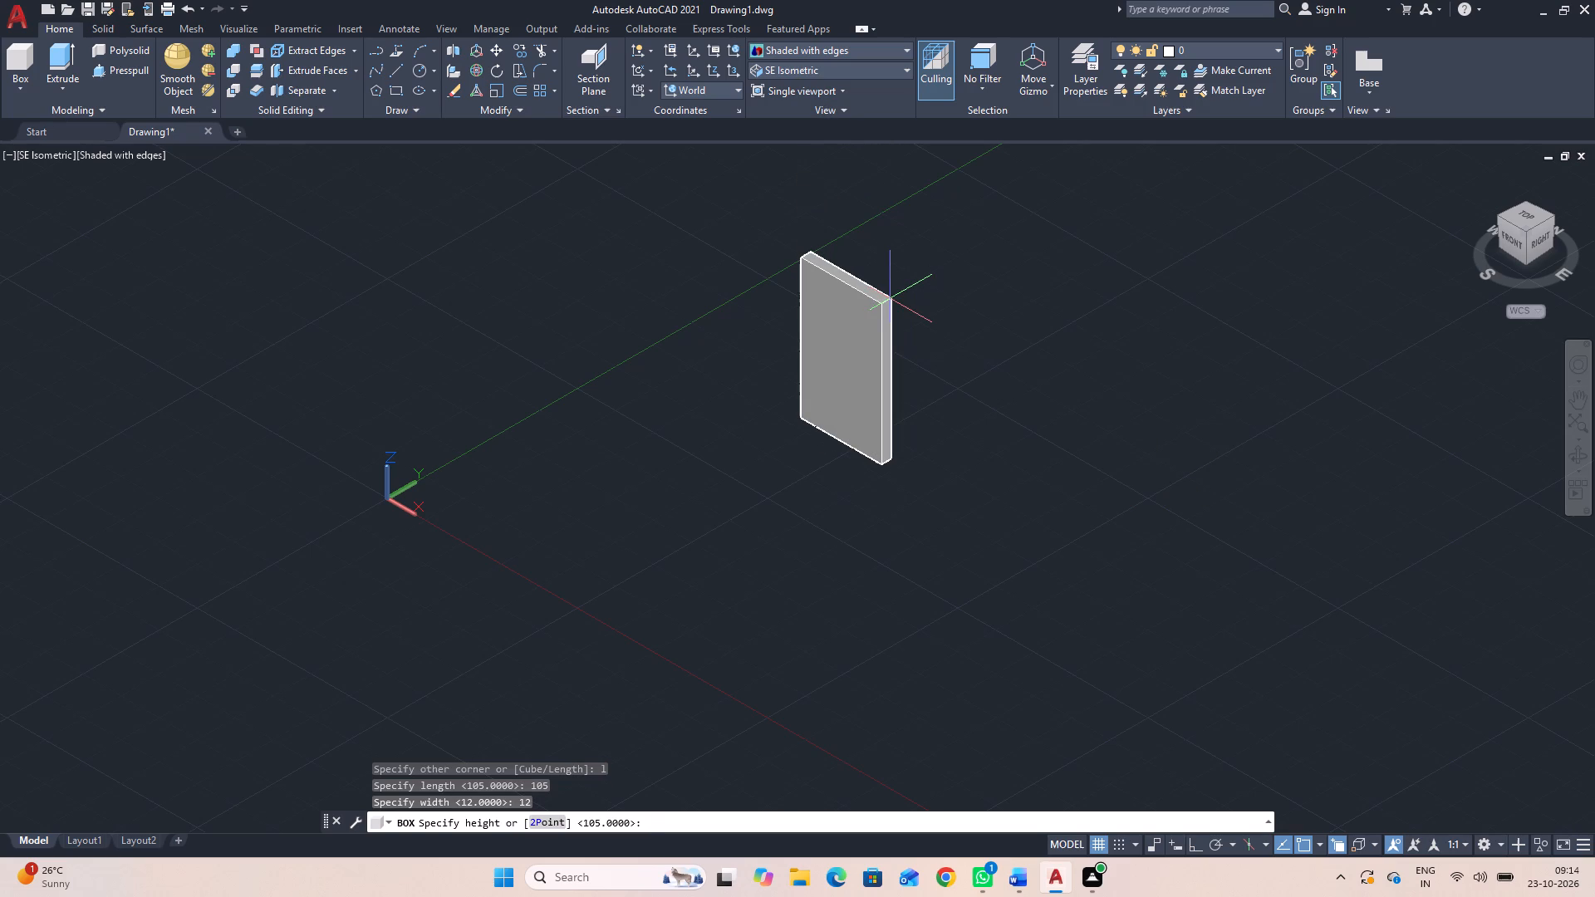
{"action": "type", "text": "15"}
{"action": "key", "text": "BackSpace"}
{"action": "type", "text": "05"}
{"action": "key", "text": "Return"}
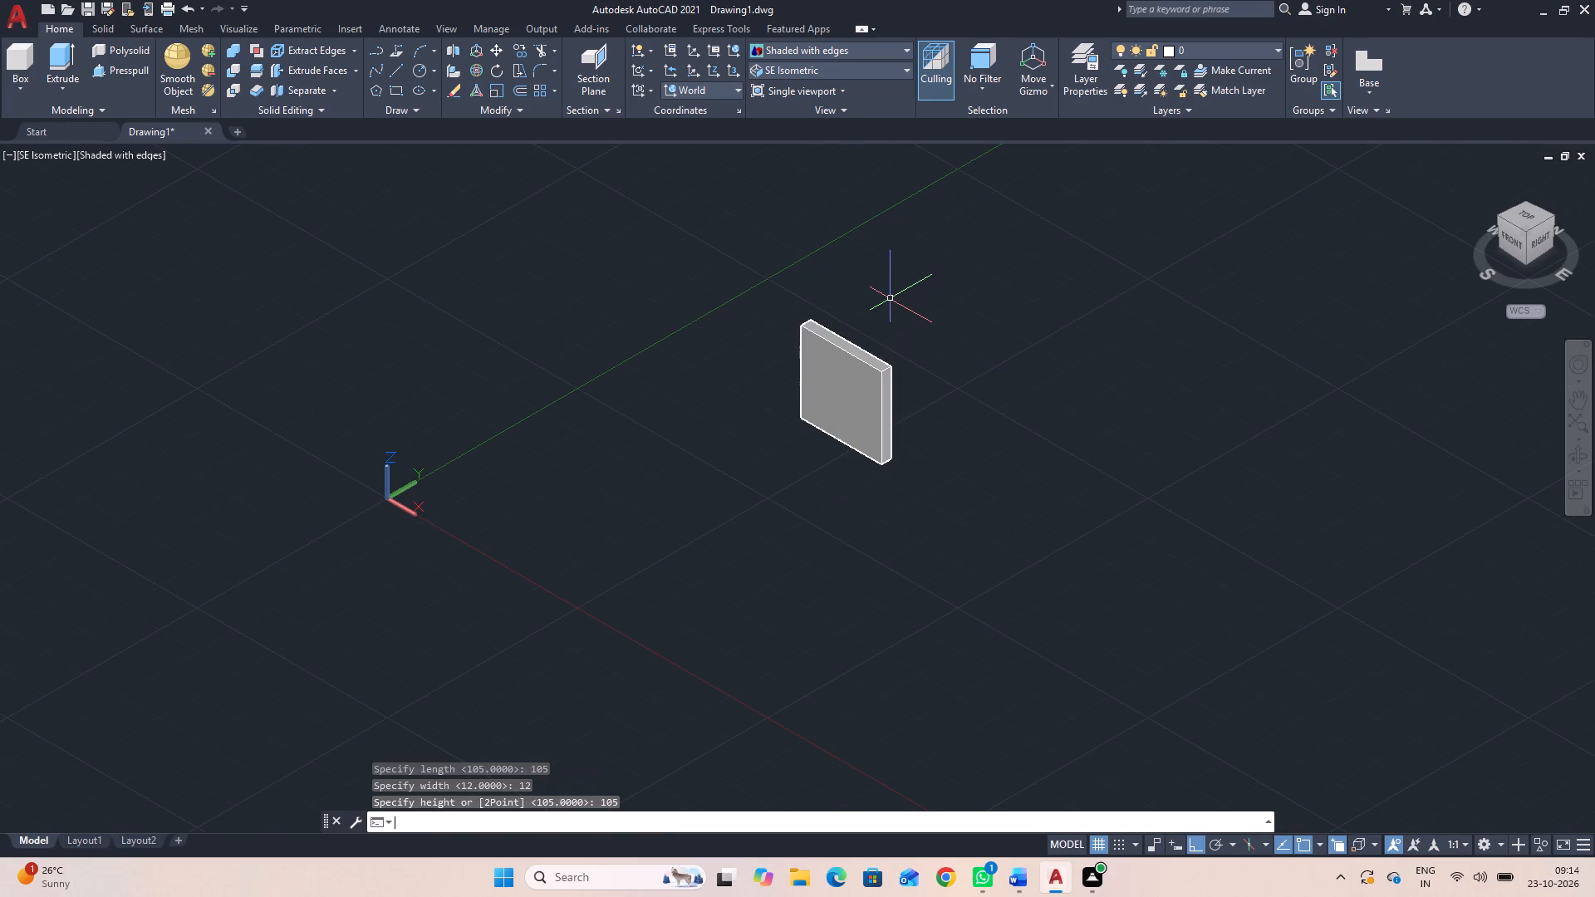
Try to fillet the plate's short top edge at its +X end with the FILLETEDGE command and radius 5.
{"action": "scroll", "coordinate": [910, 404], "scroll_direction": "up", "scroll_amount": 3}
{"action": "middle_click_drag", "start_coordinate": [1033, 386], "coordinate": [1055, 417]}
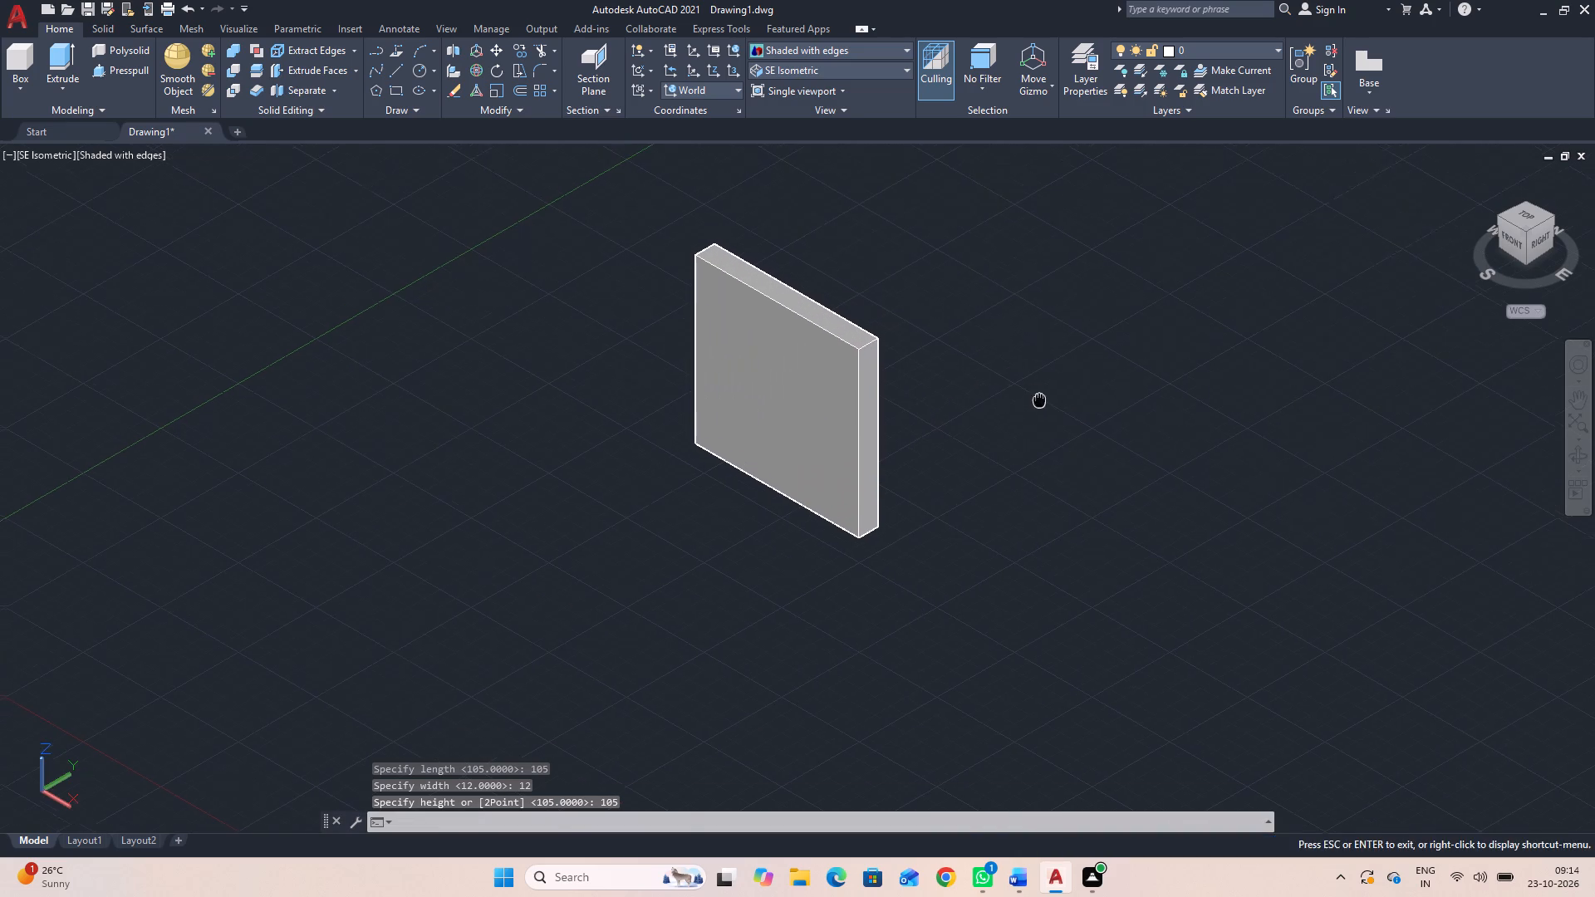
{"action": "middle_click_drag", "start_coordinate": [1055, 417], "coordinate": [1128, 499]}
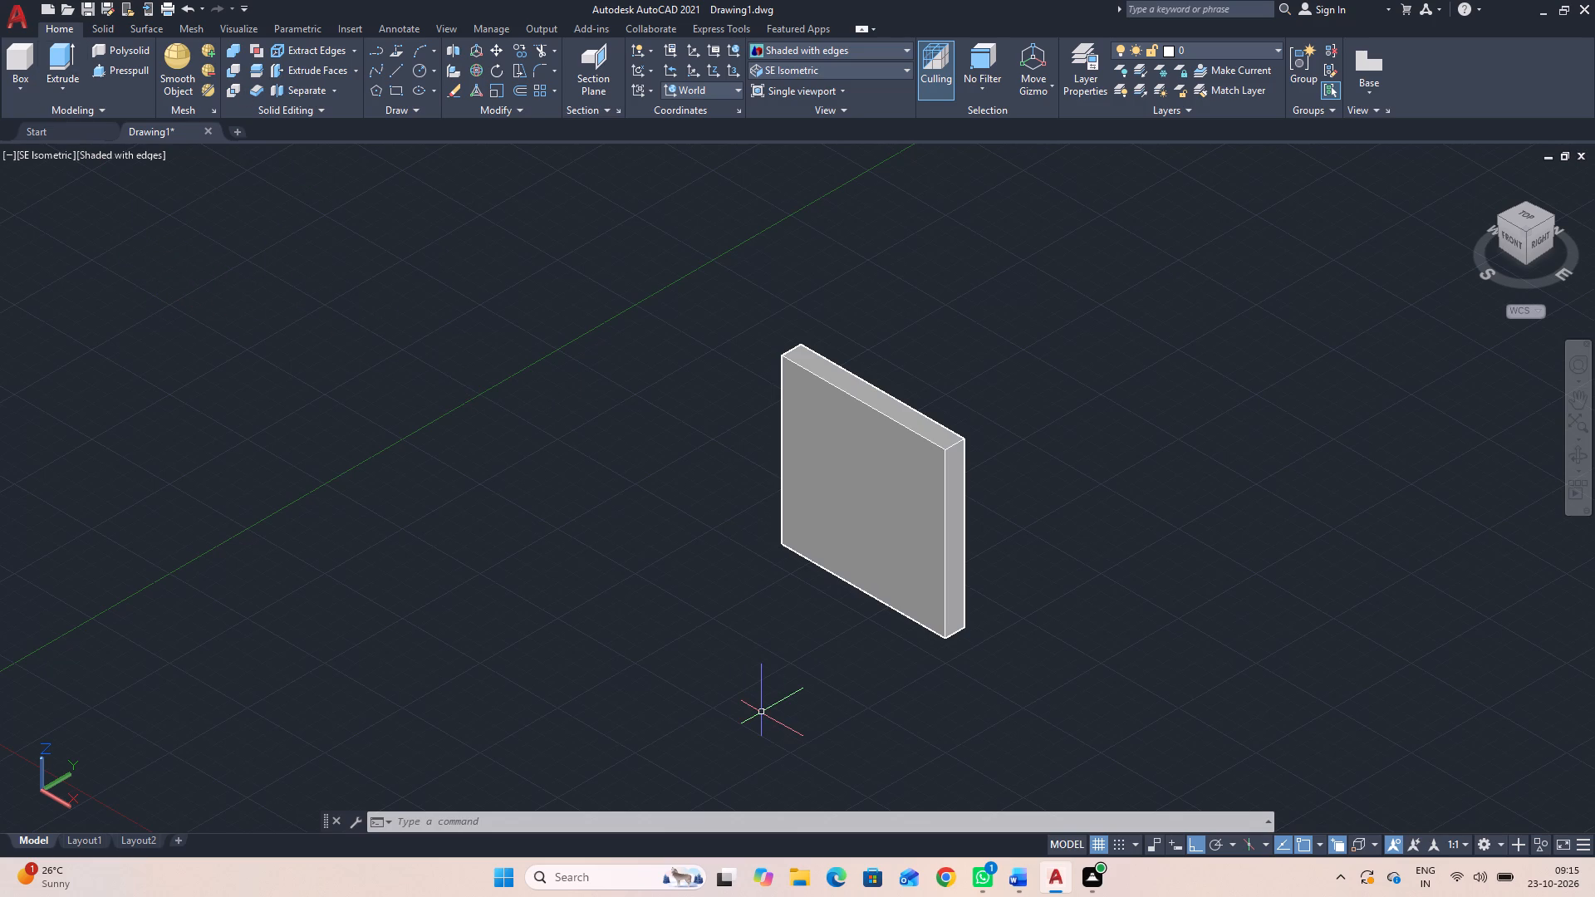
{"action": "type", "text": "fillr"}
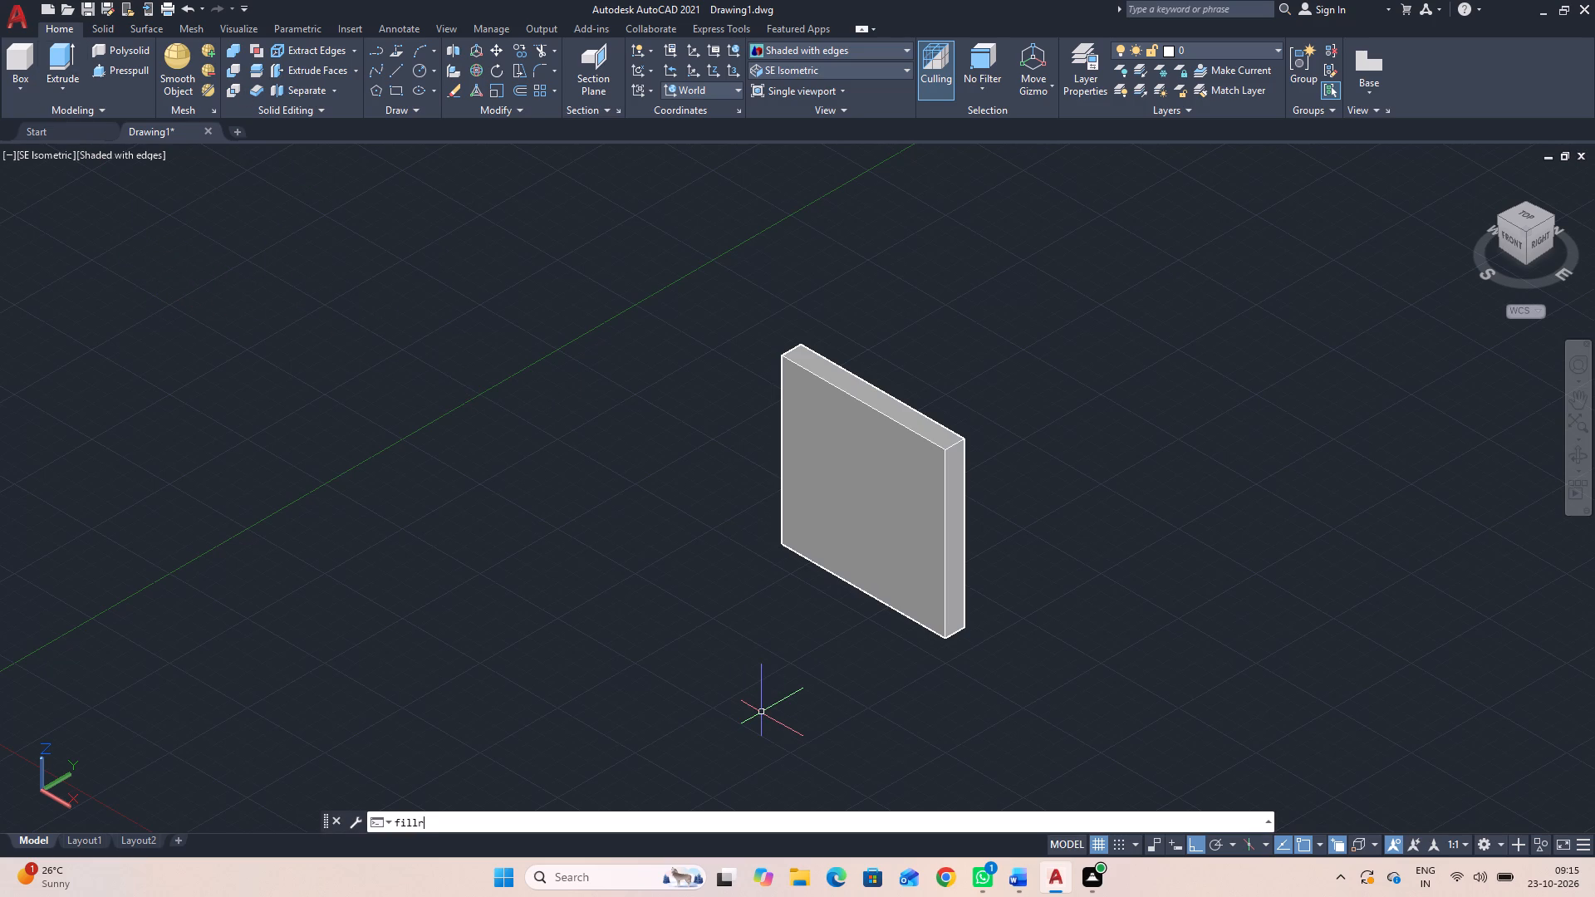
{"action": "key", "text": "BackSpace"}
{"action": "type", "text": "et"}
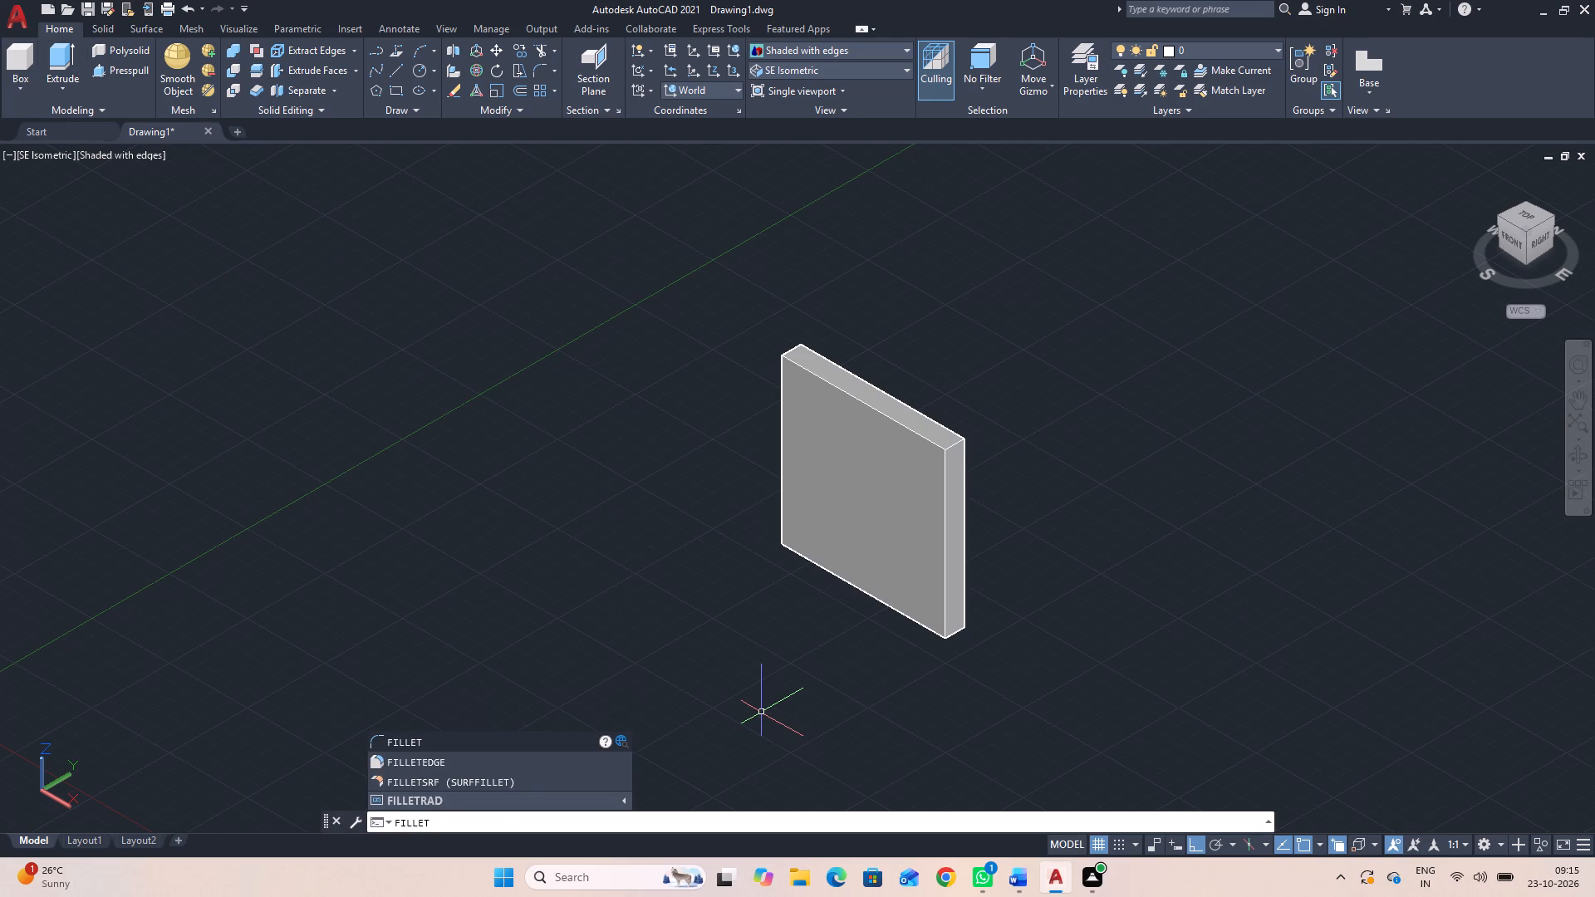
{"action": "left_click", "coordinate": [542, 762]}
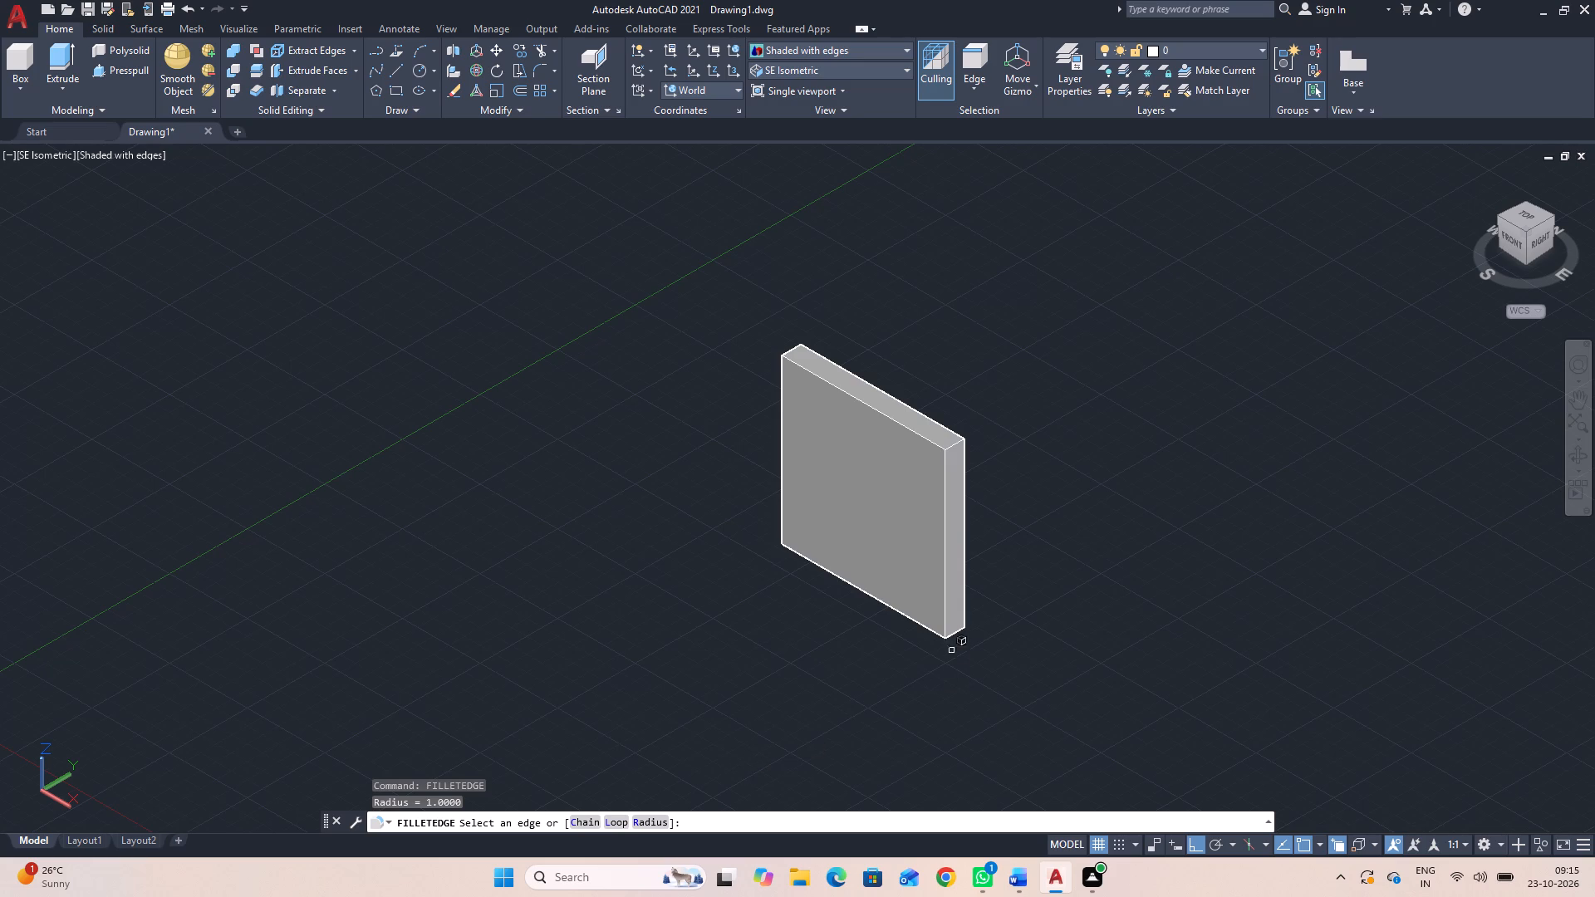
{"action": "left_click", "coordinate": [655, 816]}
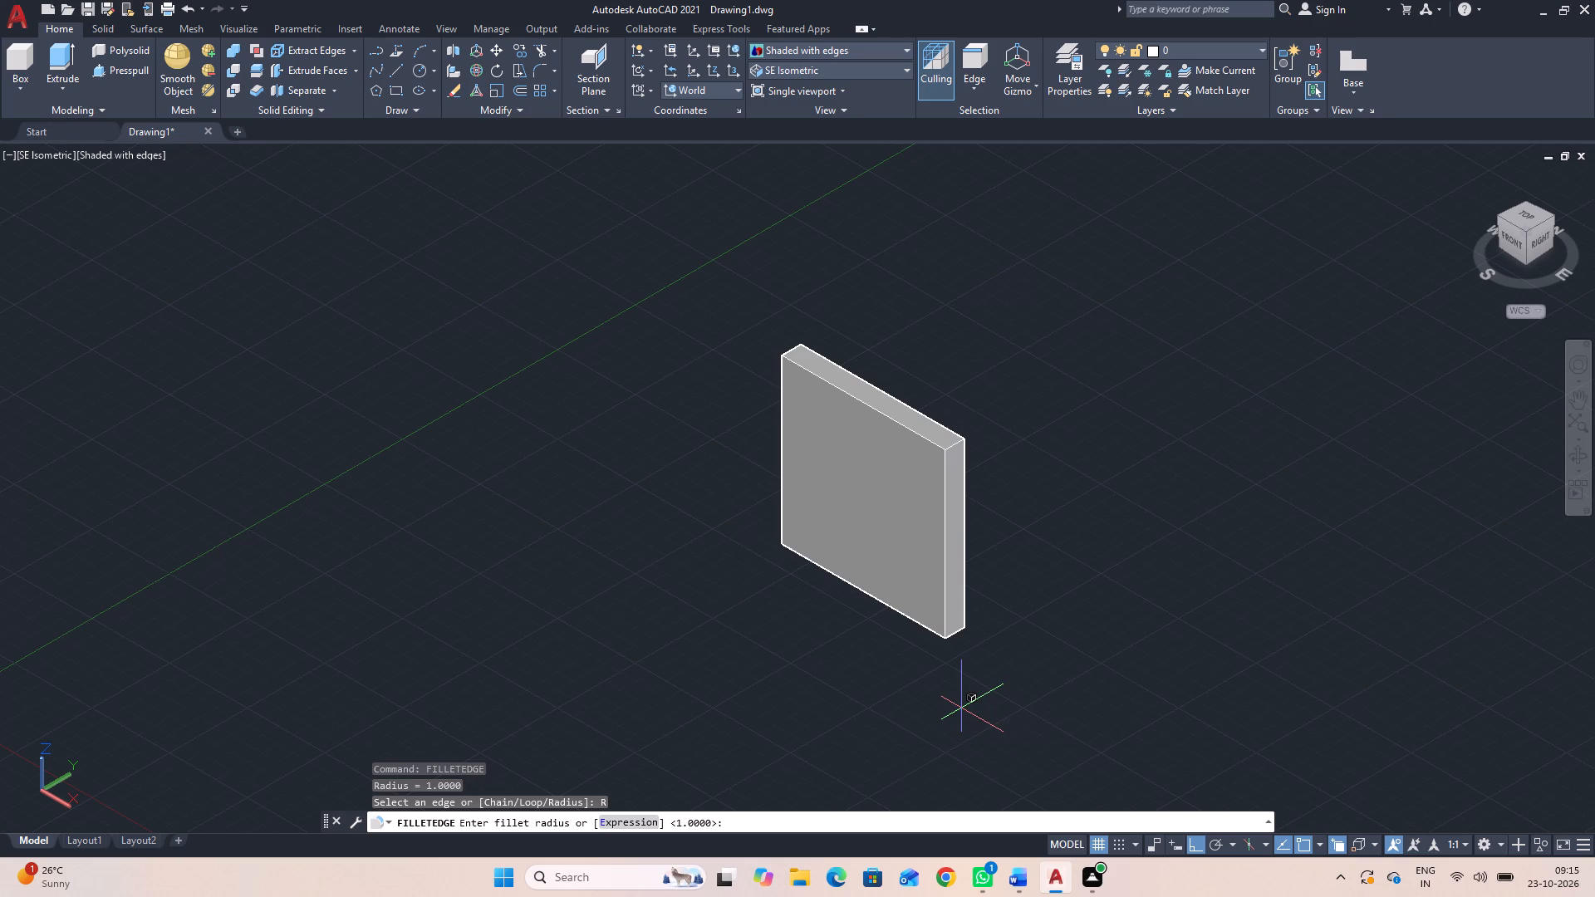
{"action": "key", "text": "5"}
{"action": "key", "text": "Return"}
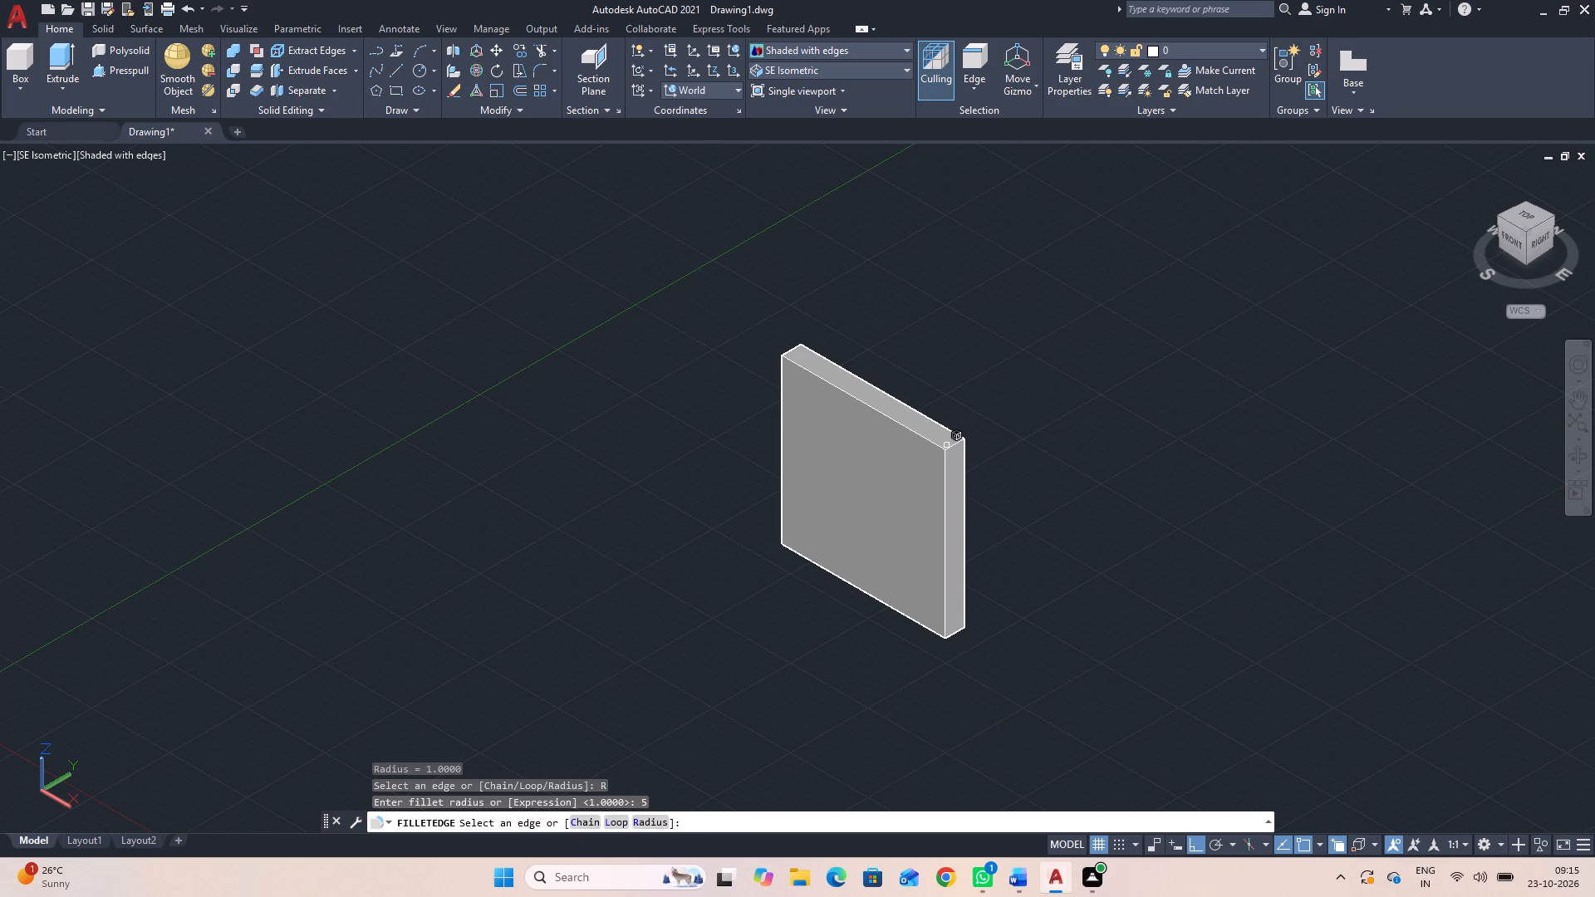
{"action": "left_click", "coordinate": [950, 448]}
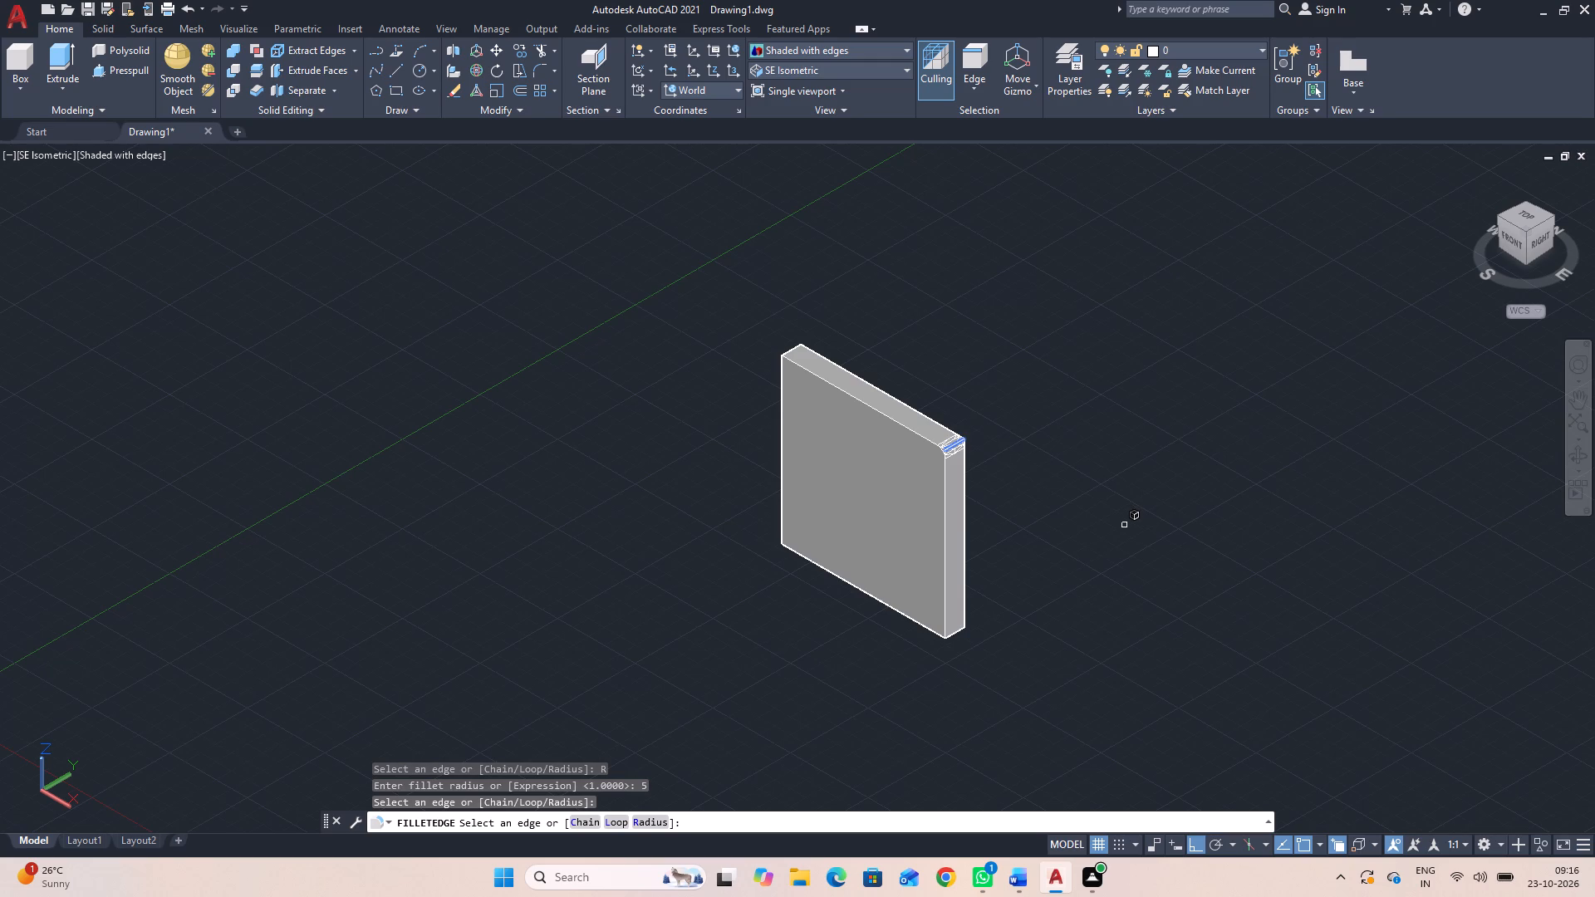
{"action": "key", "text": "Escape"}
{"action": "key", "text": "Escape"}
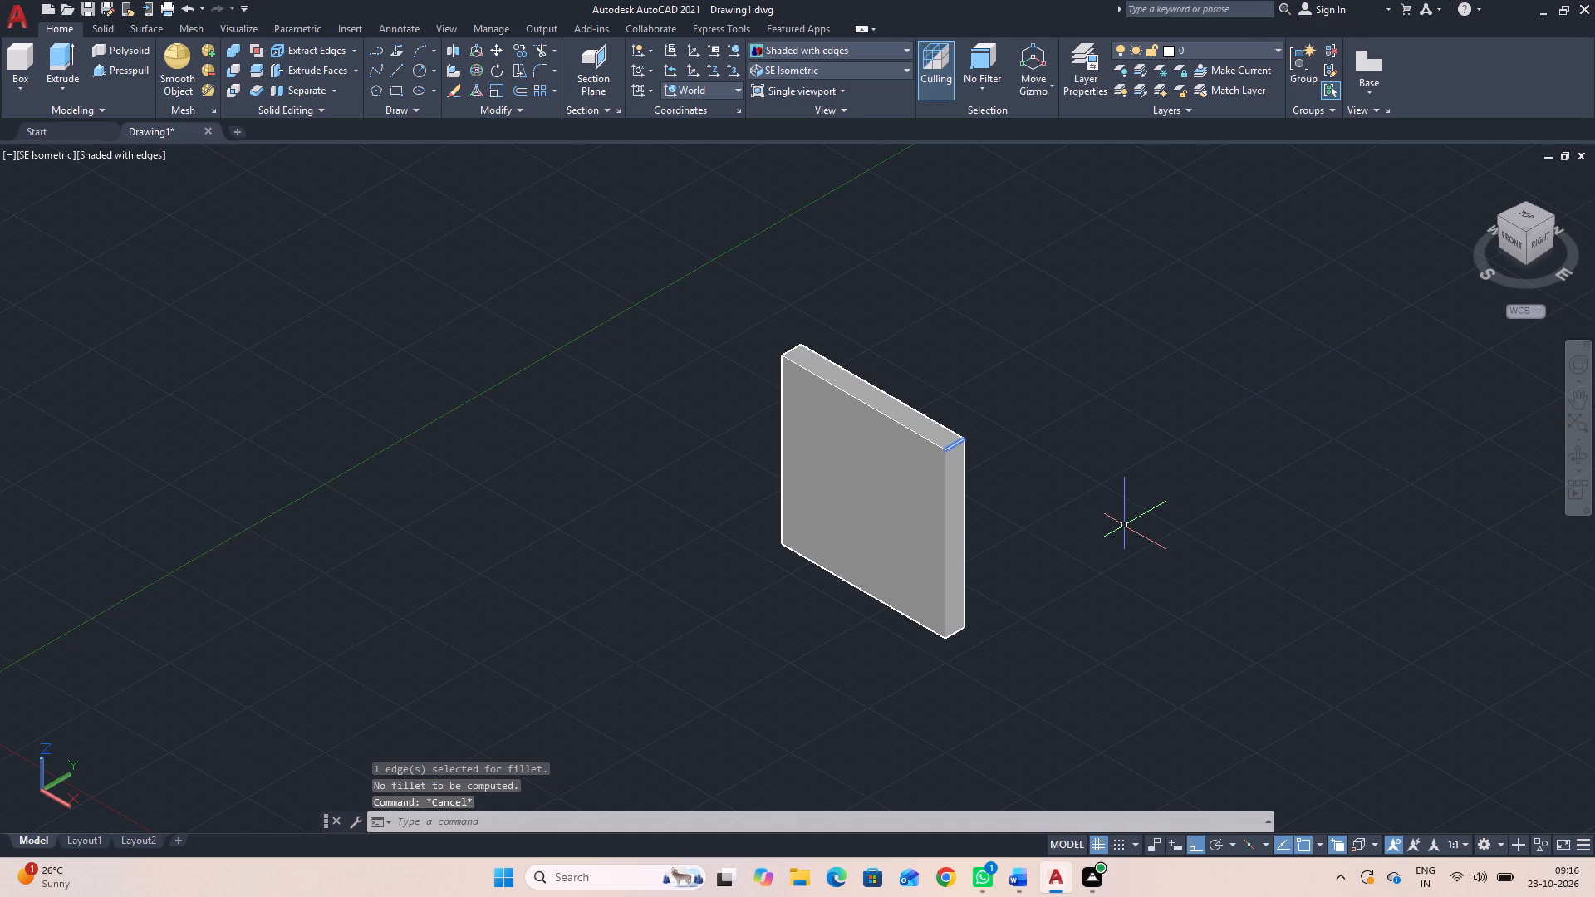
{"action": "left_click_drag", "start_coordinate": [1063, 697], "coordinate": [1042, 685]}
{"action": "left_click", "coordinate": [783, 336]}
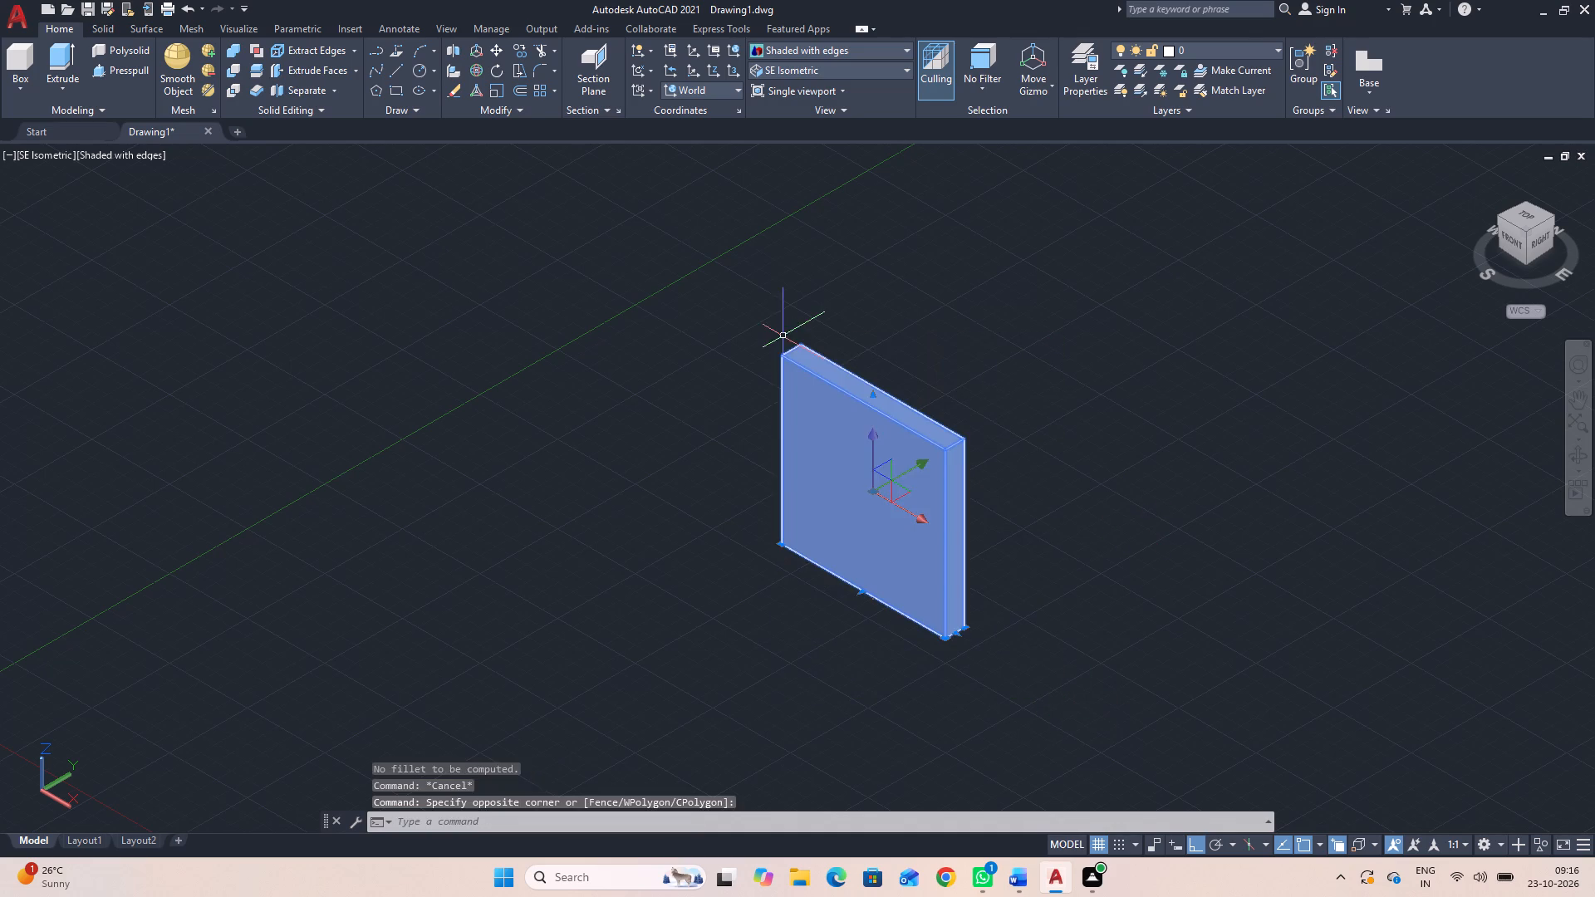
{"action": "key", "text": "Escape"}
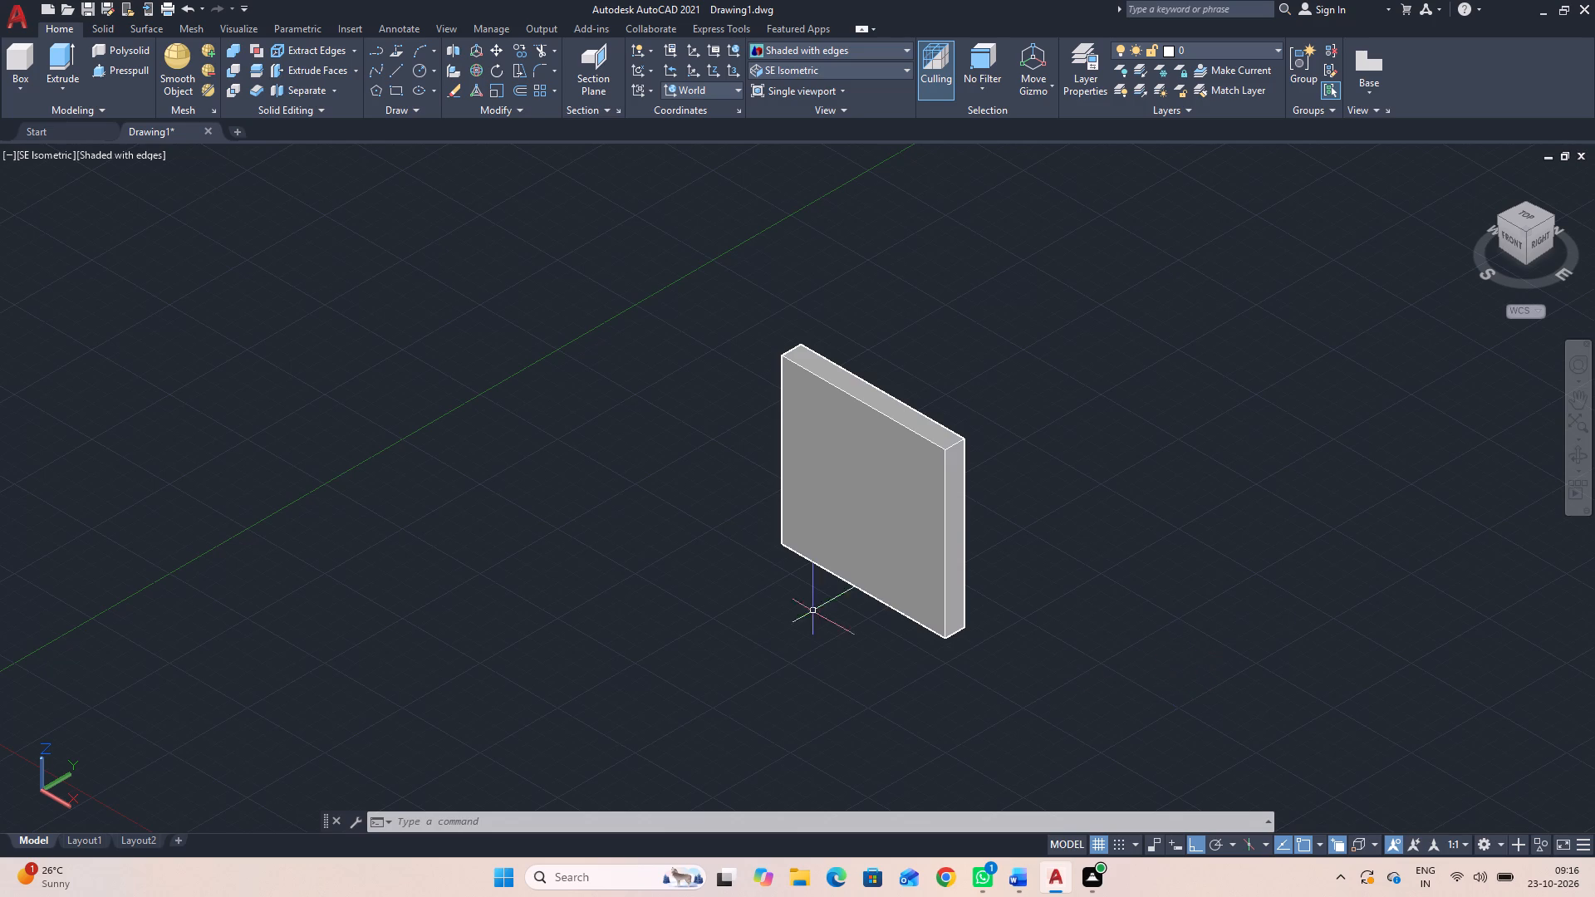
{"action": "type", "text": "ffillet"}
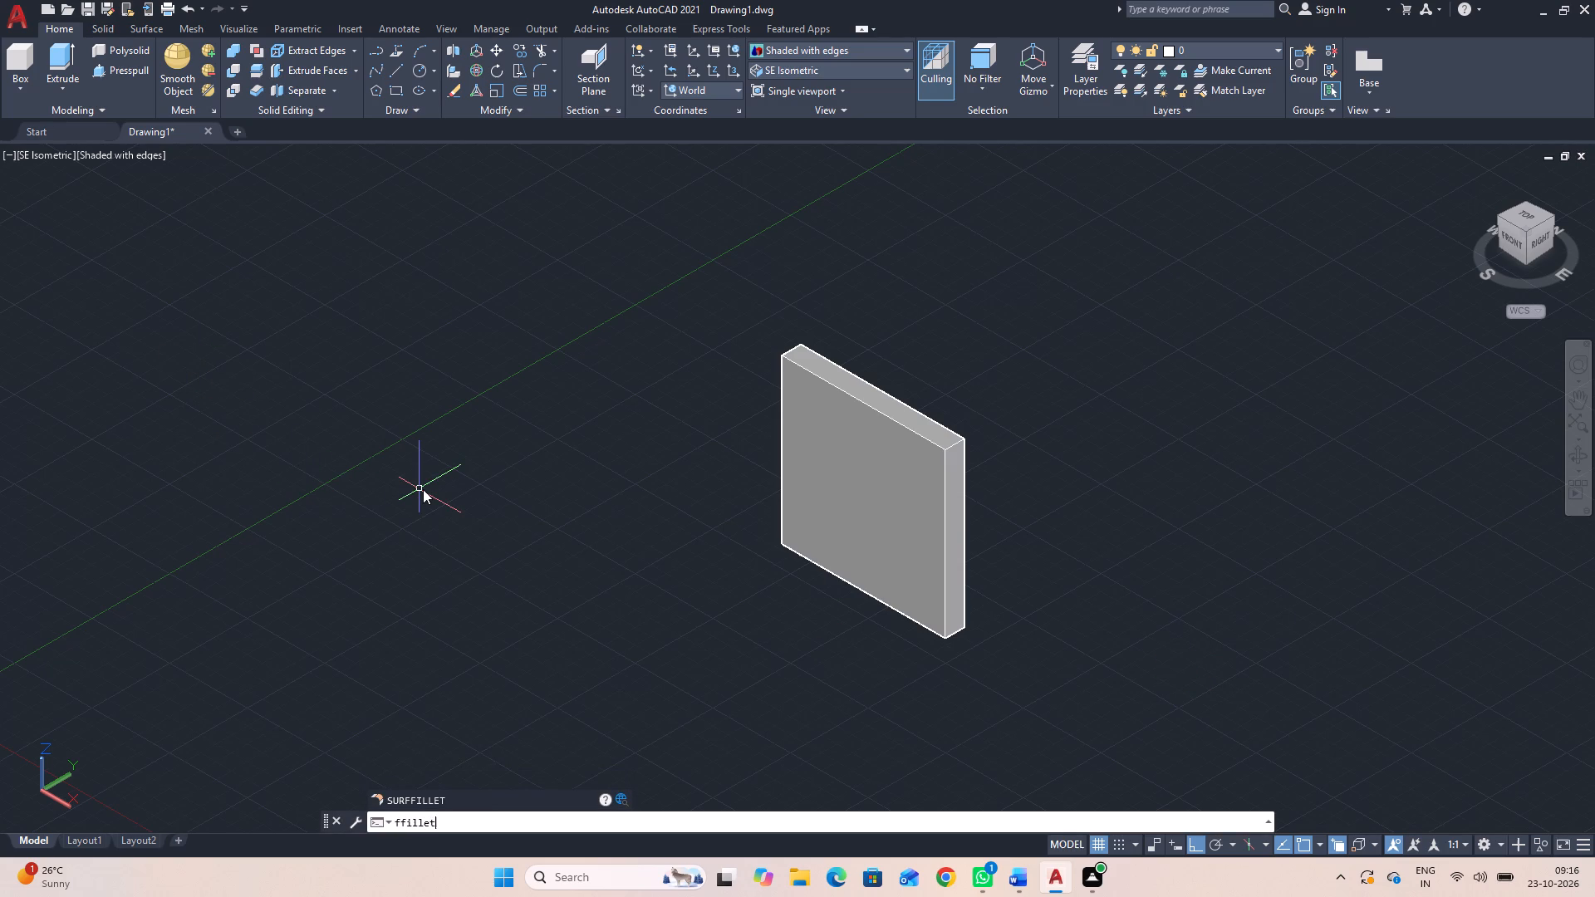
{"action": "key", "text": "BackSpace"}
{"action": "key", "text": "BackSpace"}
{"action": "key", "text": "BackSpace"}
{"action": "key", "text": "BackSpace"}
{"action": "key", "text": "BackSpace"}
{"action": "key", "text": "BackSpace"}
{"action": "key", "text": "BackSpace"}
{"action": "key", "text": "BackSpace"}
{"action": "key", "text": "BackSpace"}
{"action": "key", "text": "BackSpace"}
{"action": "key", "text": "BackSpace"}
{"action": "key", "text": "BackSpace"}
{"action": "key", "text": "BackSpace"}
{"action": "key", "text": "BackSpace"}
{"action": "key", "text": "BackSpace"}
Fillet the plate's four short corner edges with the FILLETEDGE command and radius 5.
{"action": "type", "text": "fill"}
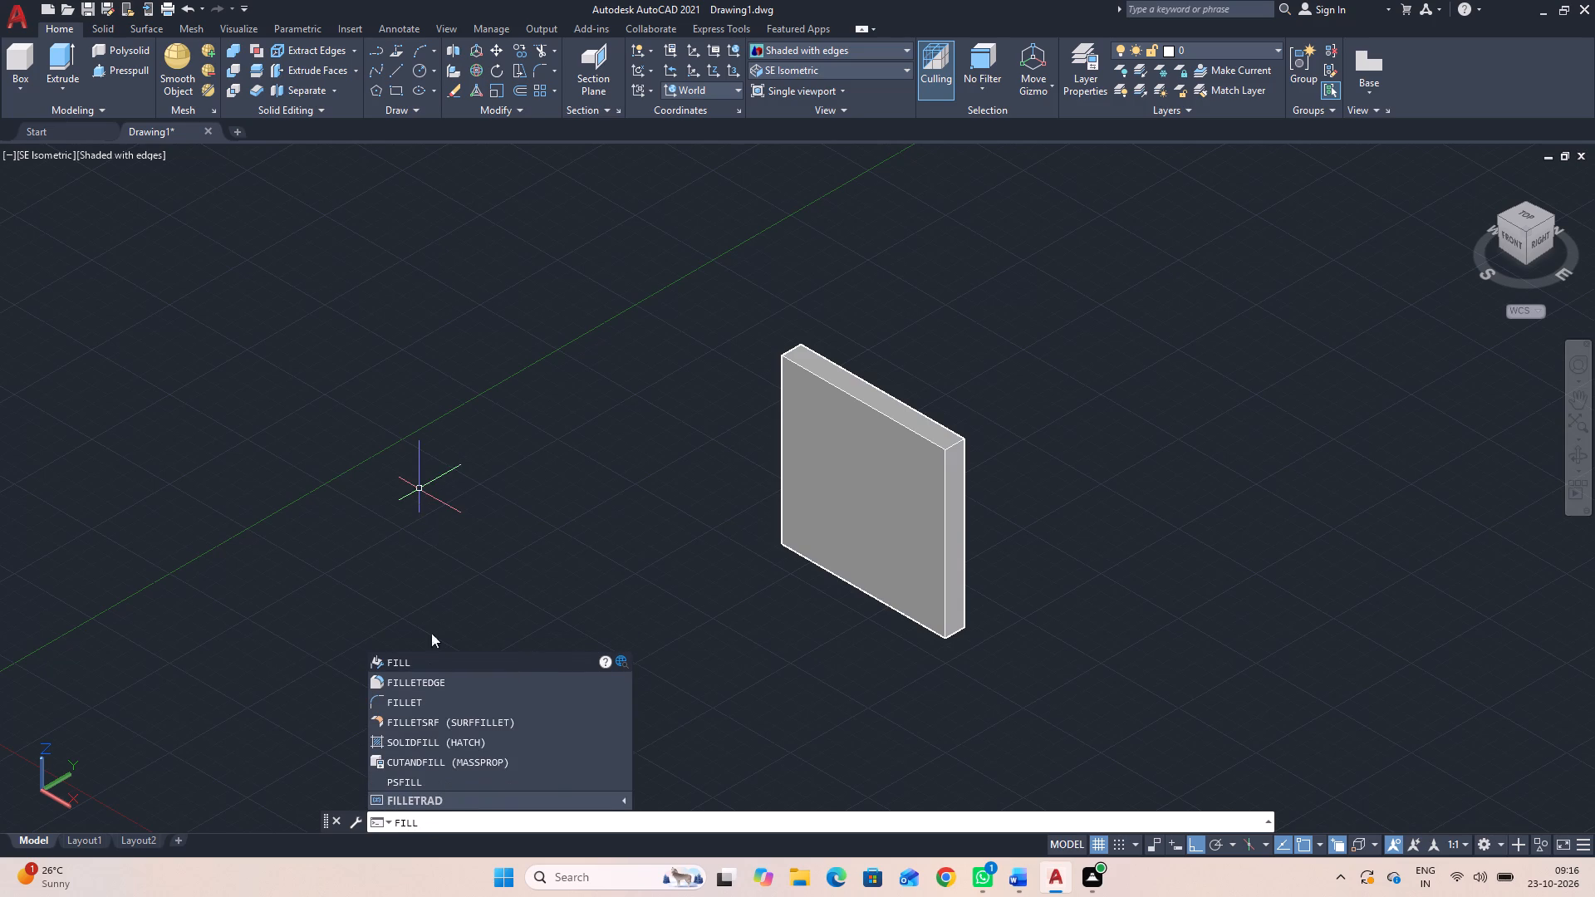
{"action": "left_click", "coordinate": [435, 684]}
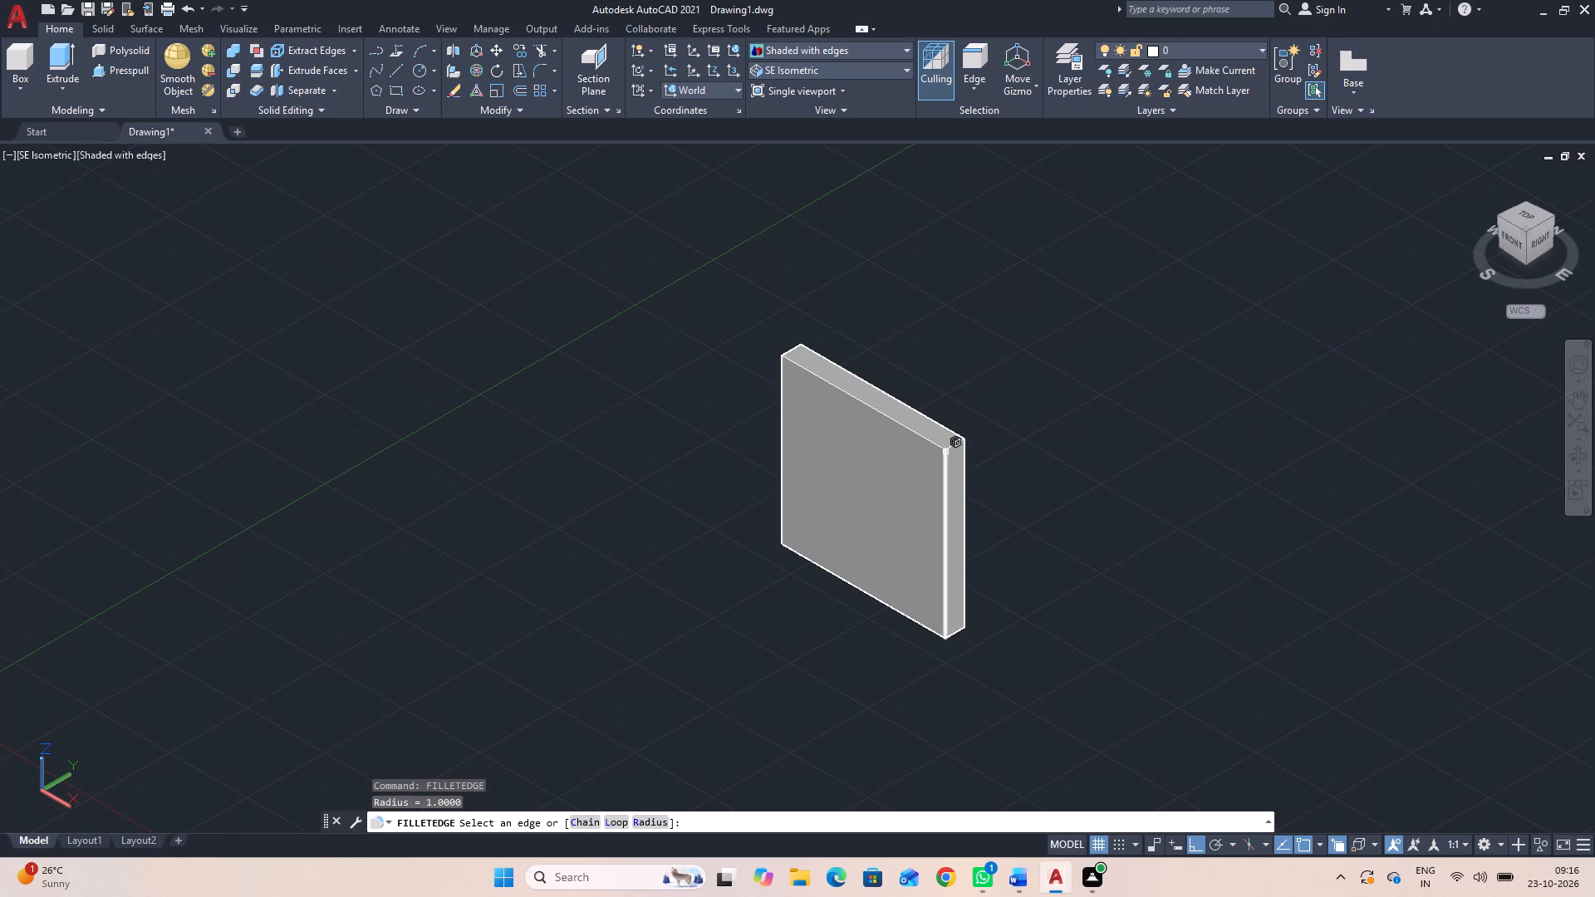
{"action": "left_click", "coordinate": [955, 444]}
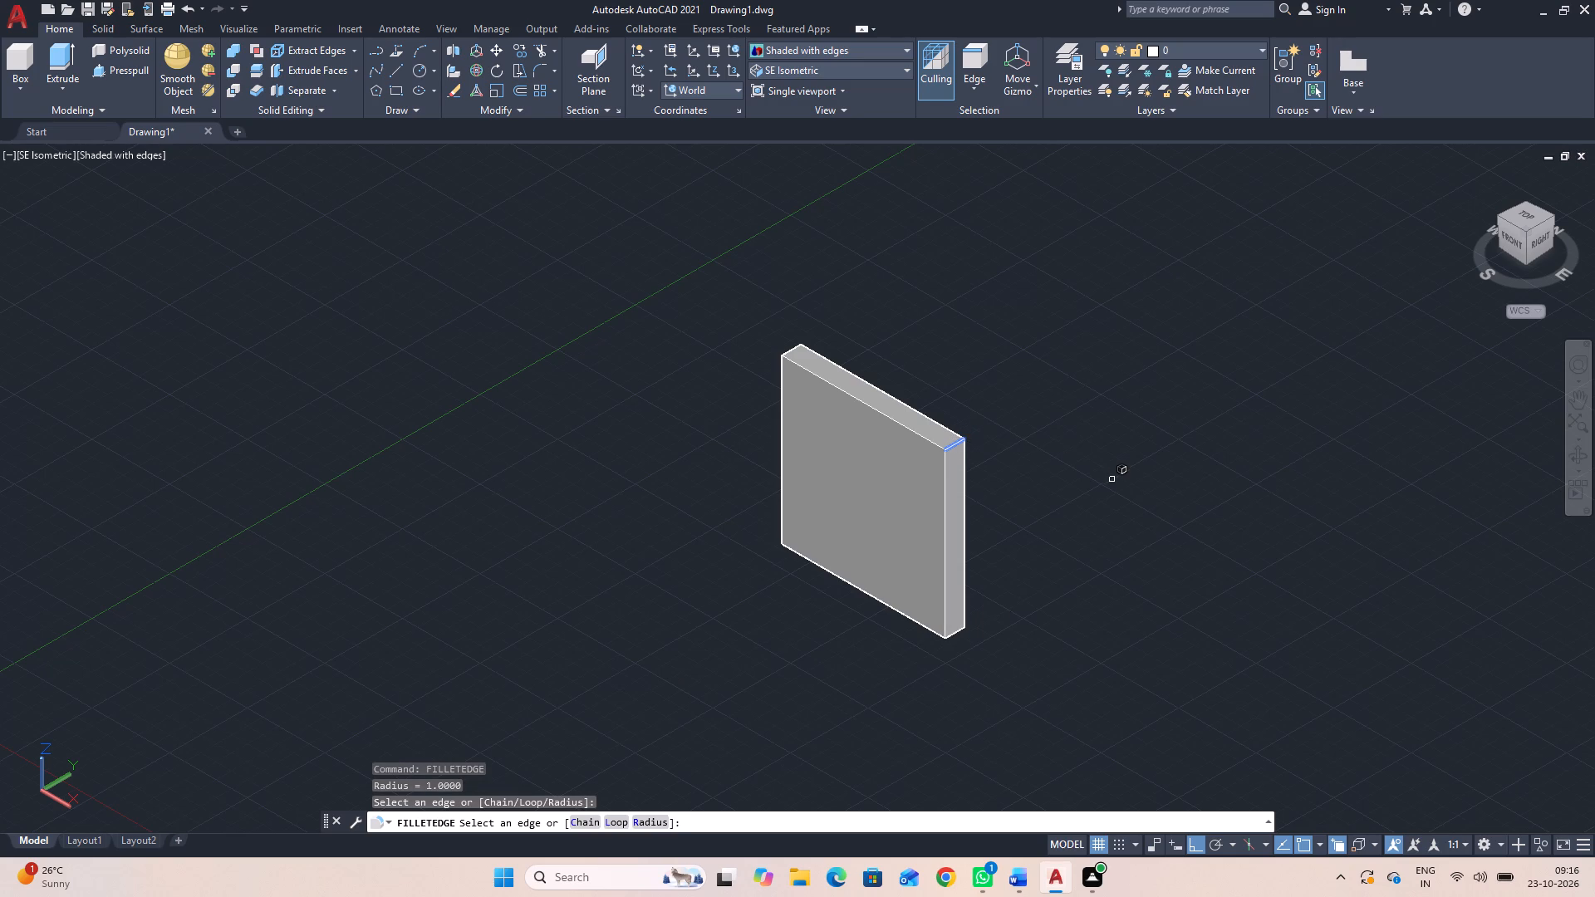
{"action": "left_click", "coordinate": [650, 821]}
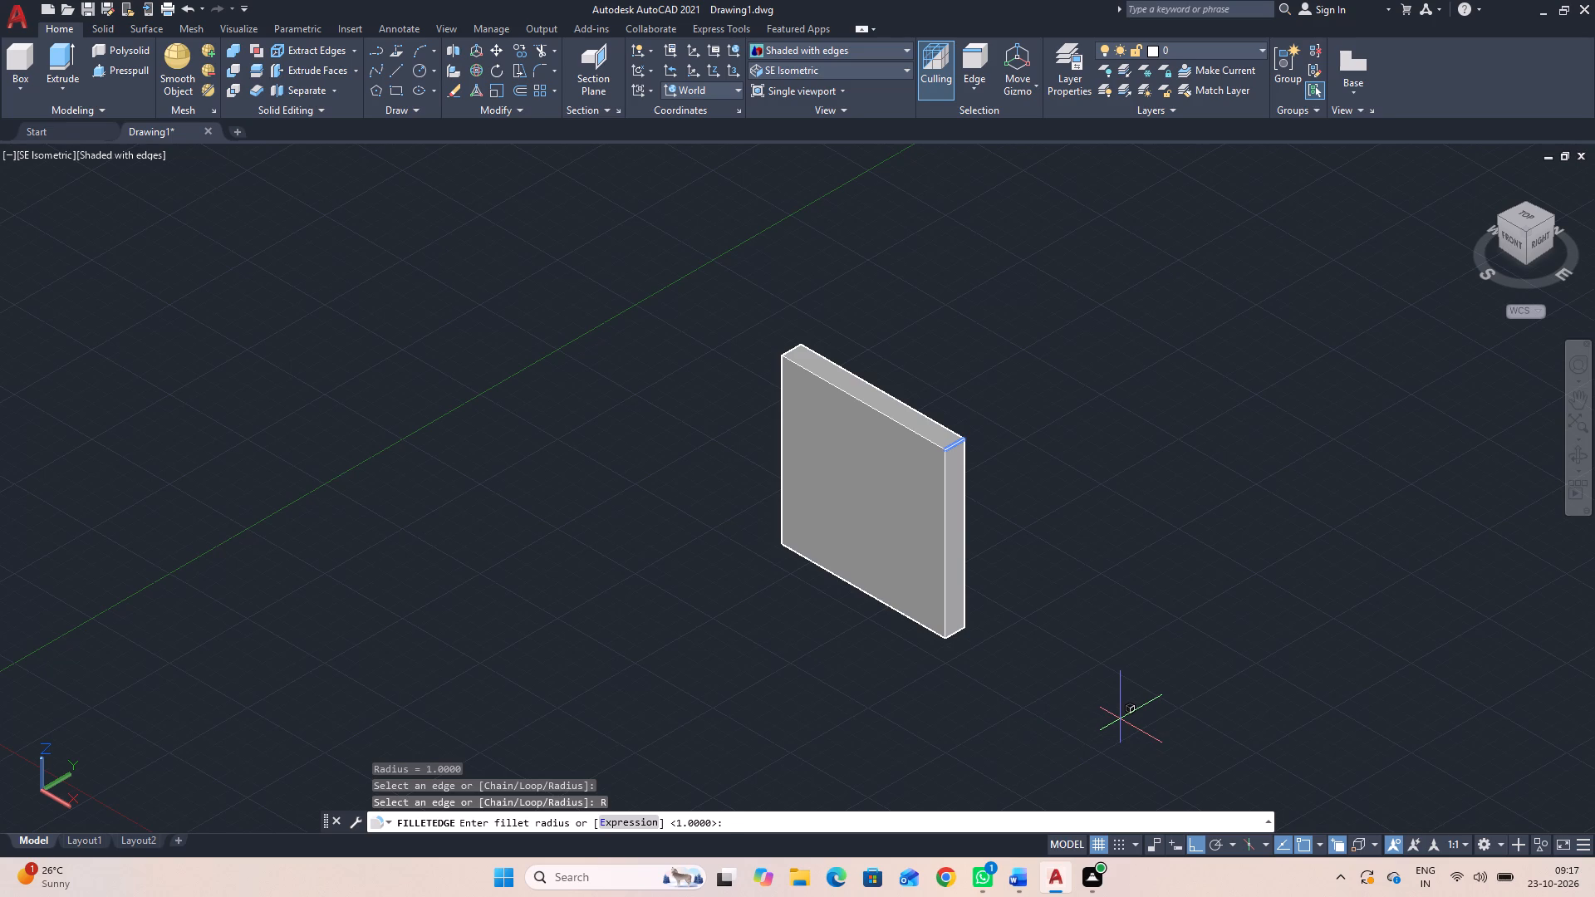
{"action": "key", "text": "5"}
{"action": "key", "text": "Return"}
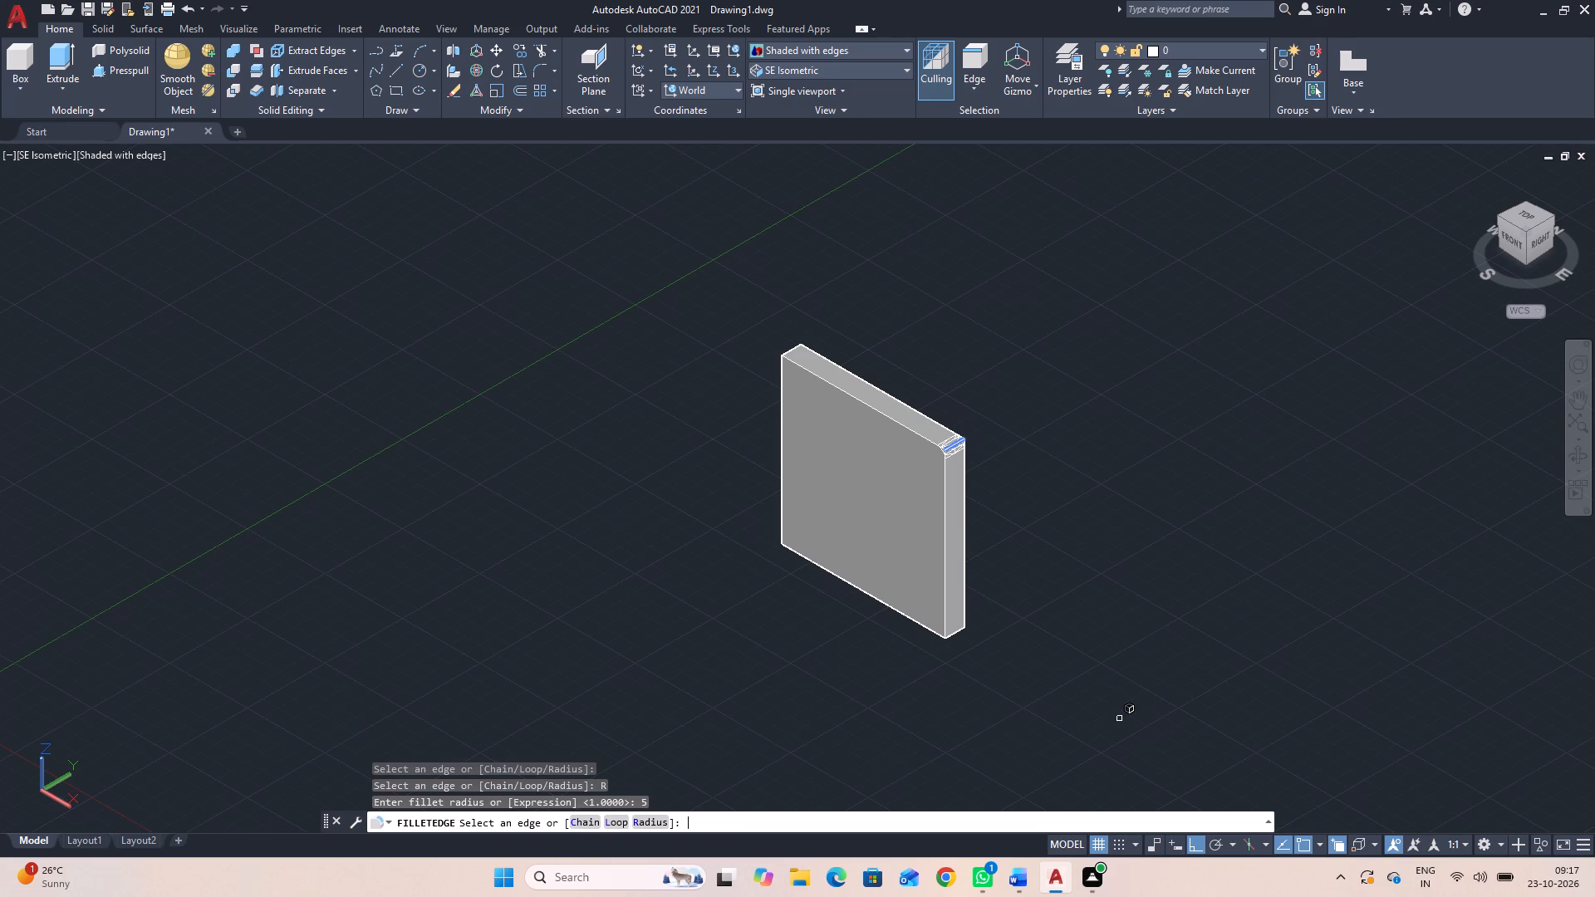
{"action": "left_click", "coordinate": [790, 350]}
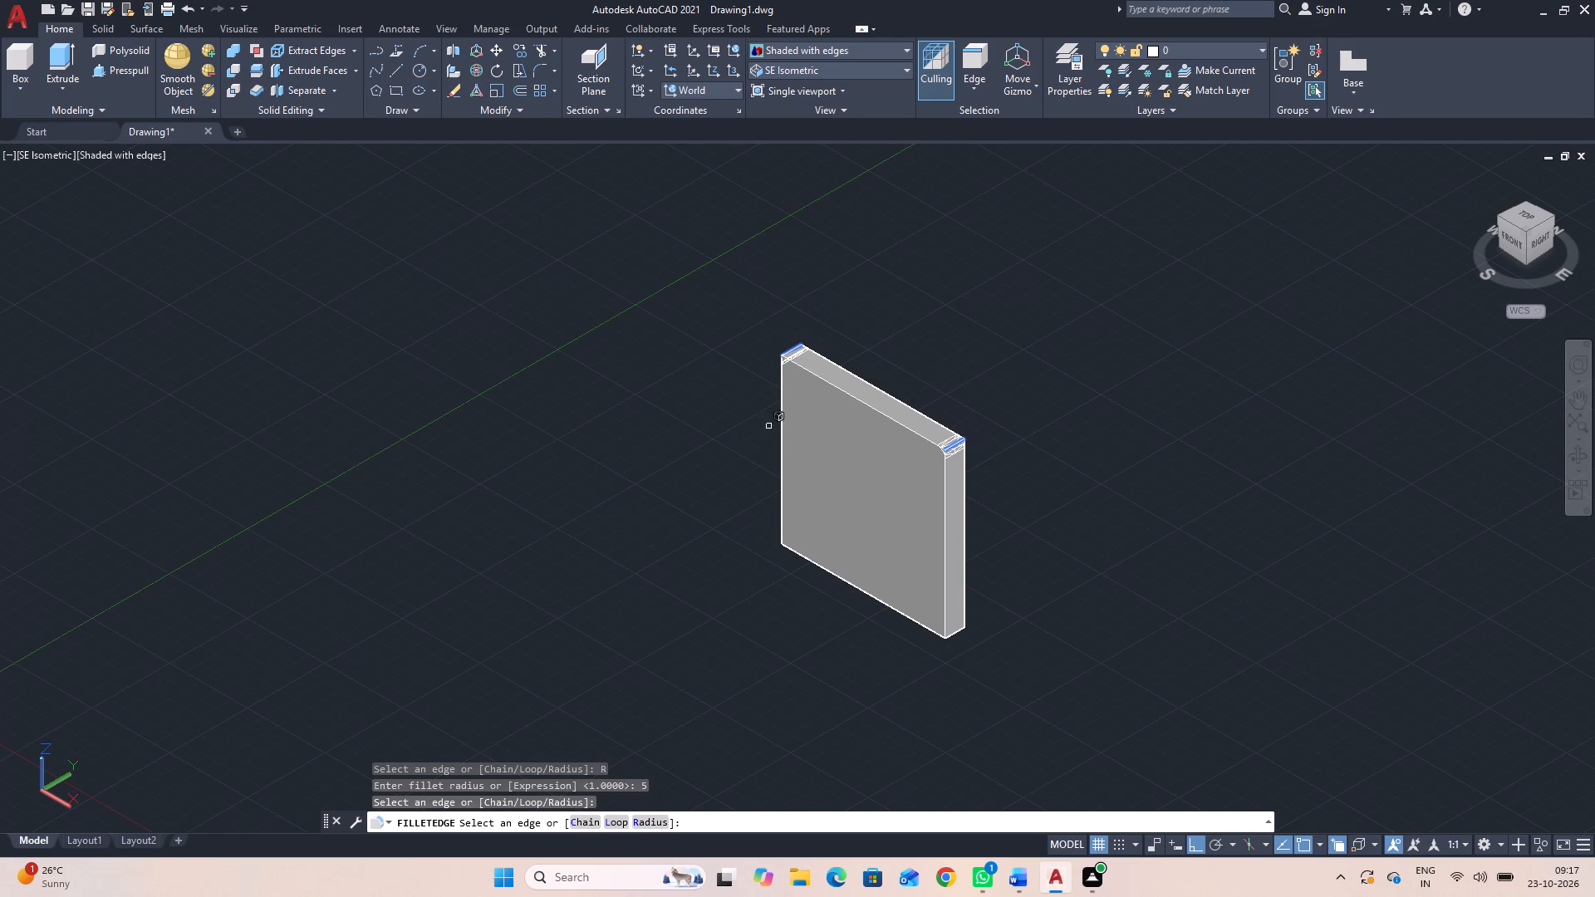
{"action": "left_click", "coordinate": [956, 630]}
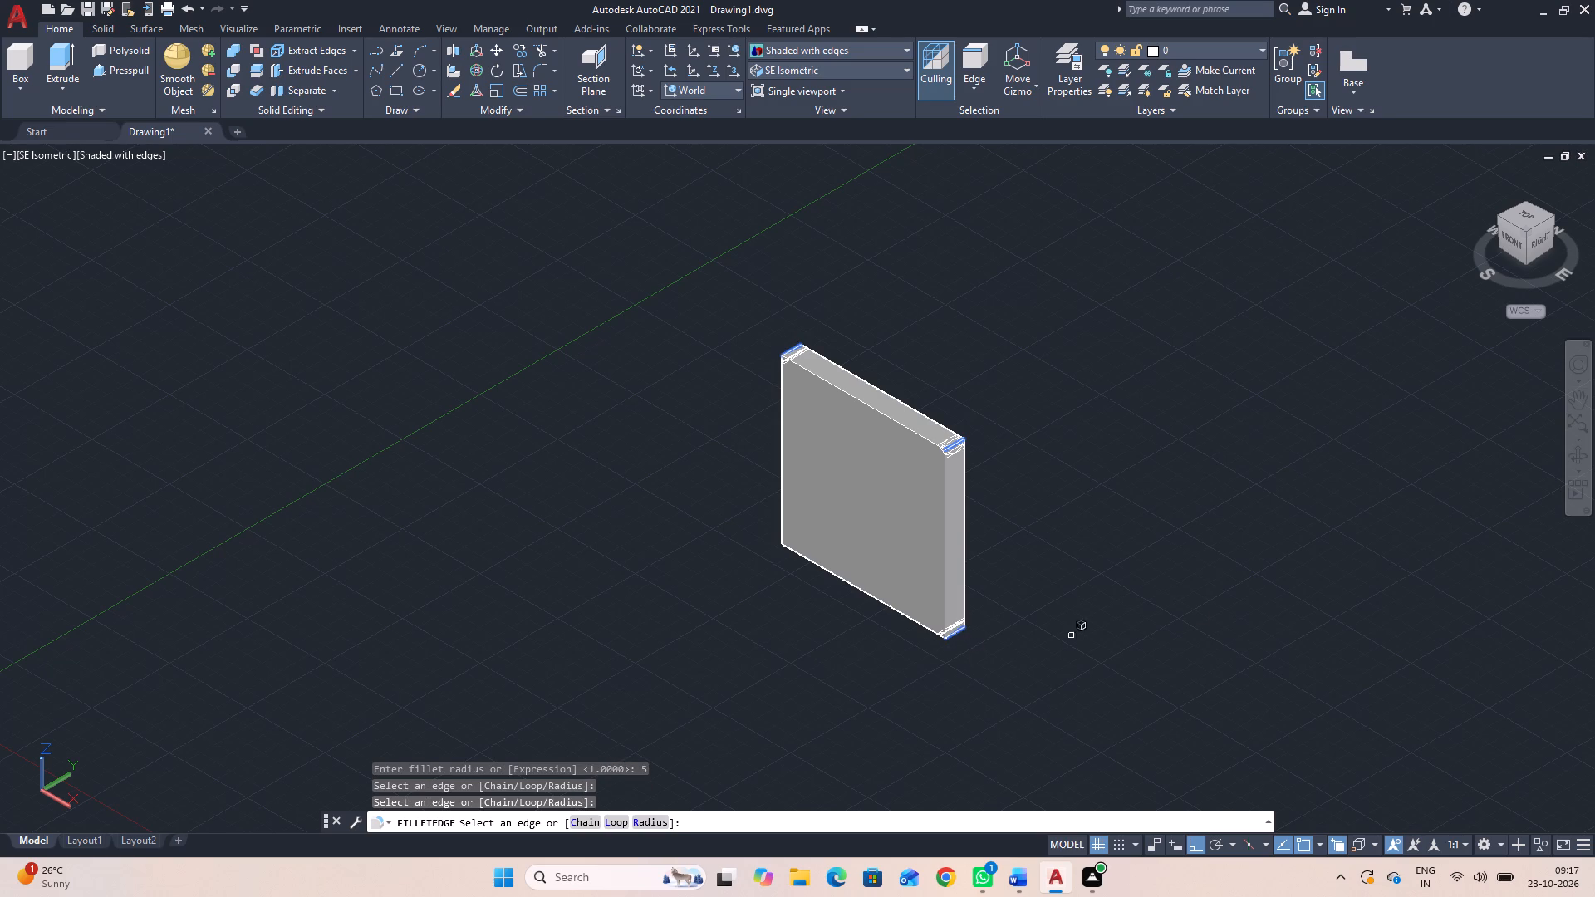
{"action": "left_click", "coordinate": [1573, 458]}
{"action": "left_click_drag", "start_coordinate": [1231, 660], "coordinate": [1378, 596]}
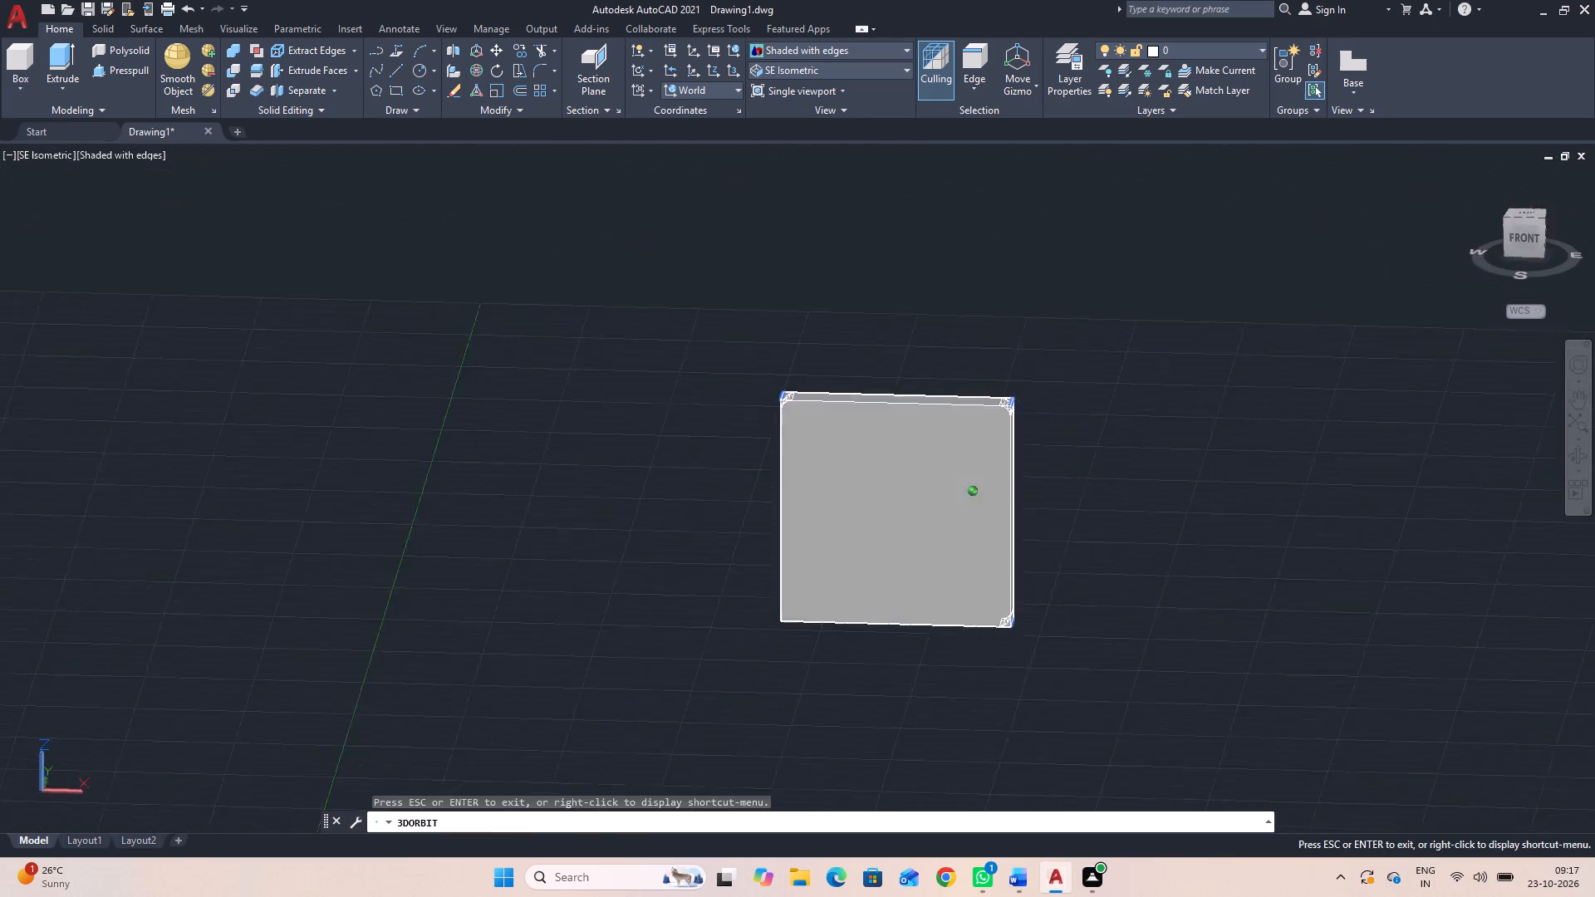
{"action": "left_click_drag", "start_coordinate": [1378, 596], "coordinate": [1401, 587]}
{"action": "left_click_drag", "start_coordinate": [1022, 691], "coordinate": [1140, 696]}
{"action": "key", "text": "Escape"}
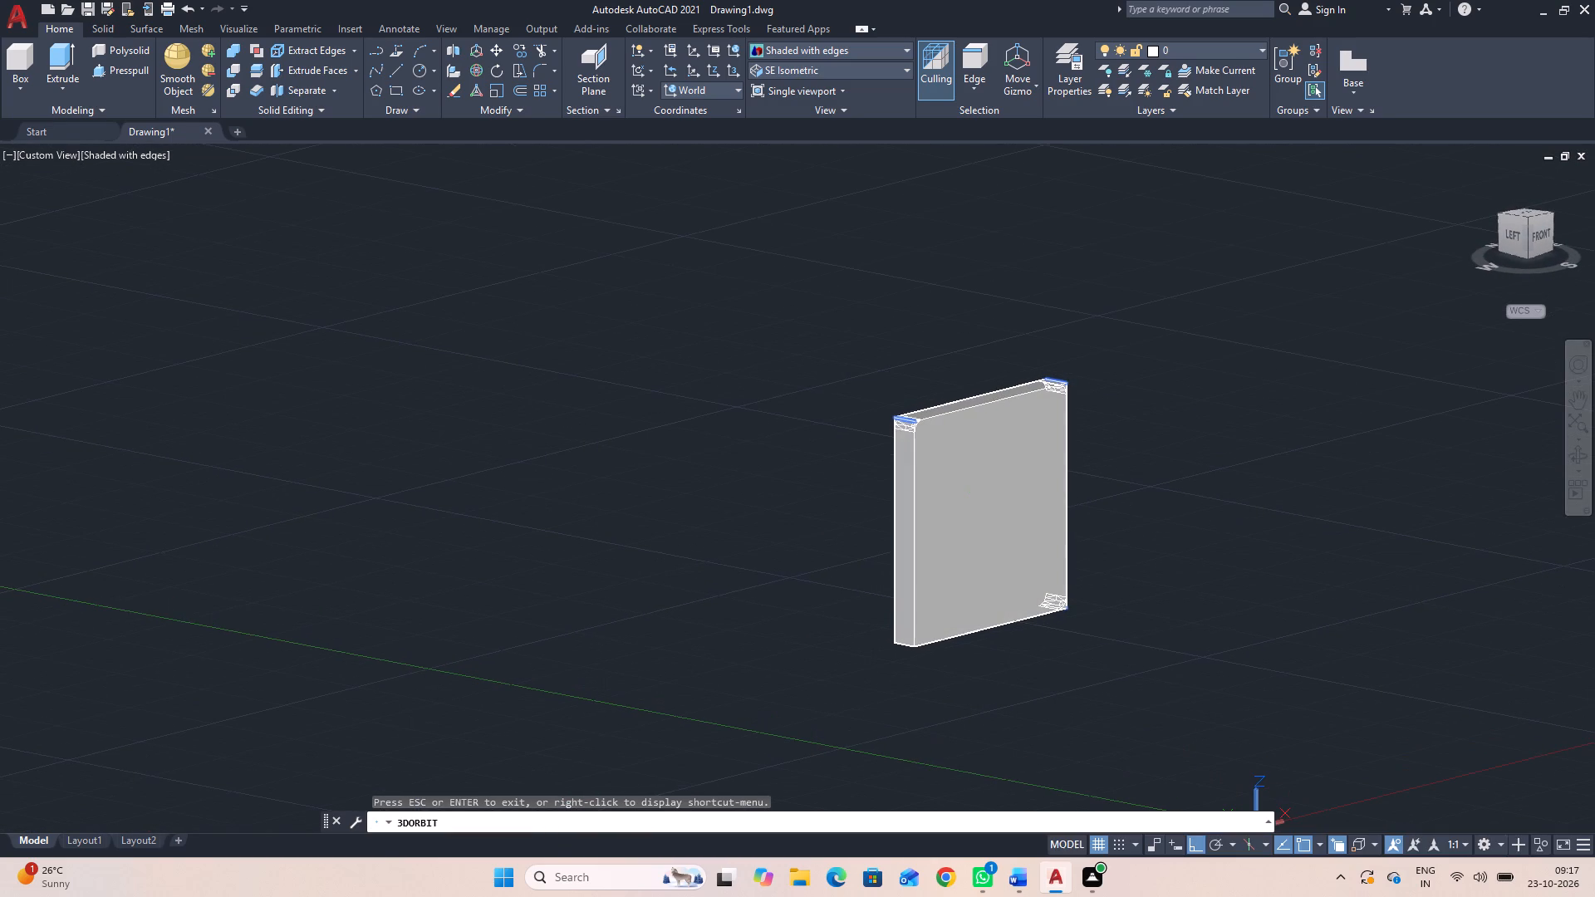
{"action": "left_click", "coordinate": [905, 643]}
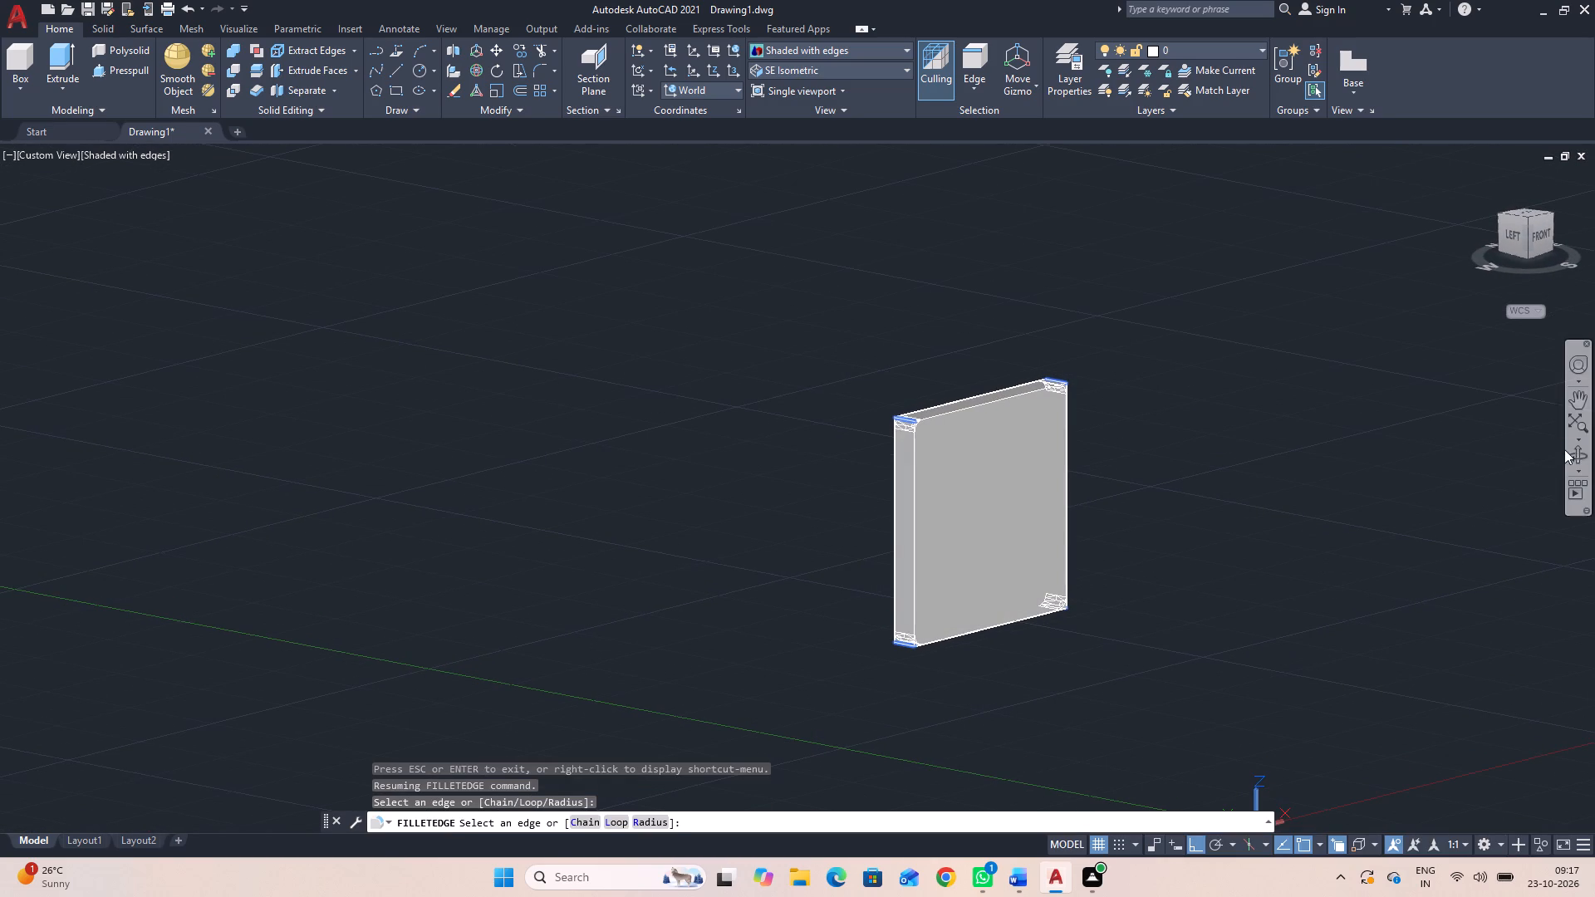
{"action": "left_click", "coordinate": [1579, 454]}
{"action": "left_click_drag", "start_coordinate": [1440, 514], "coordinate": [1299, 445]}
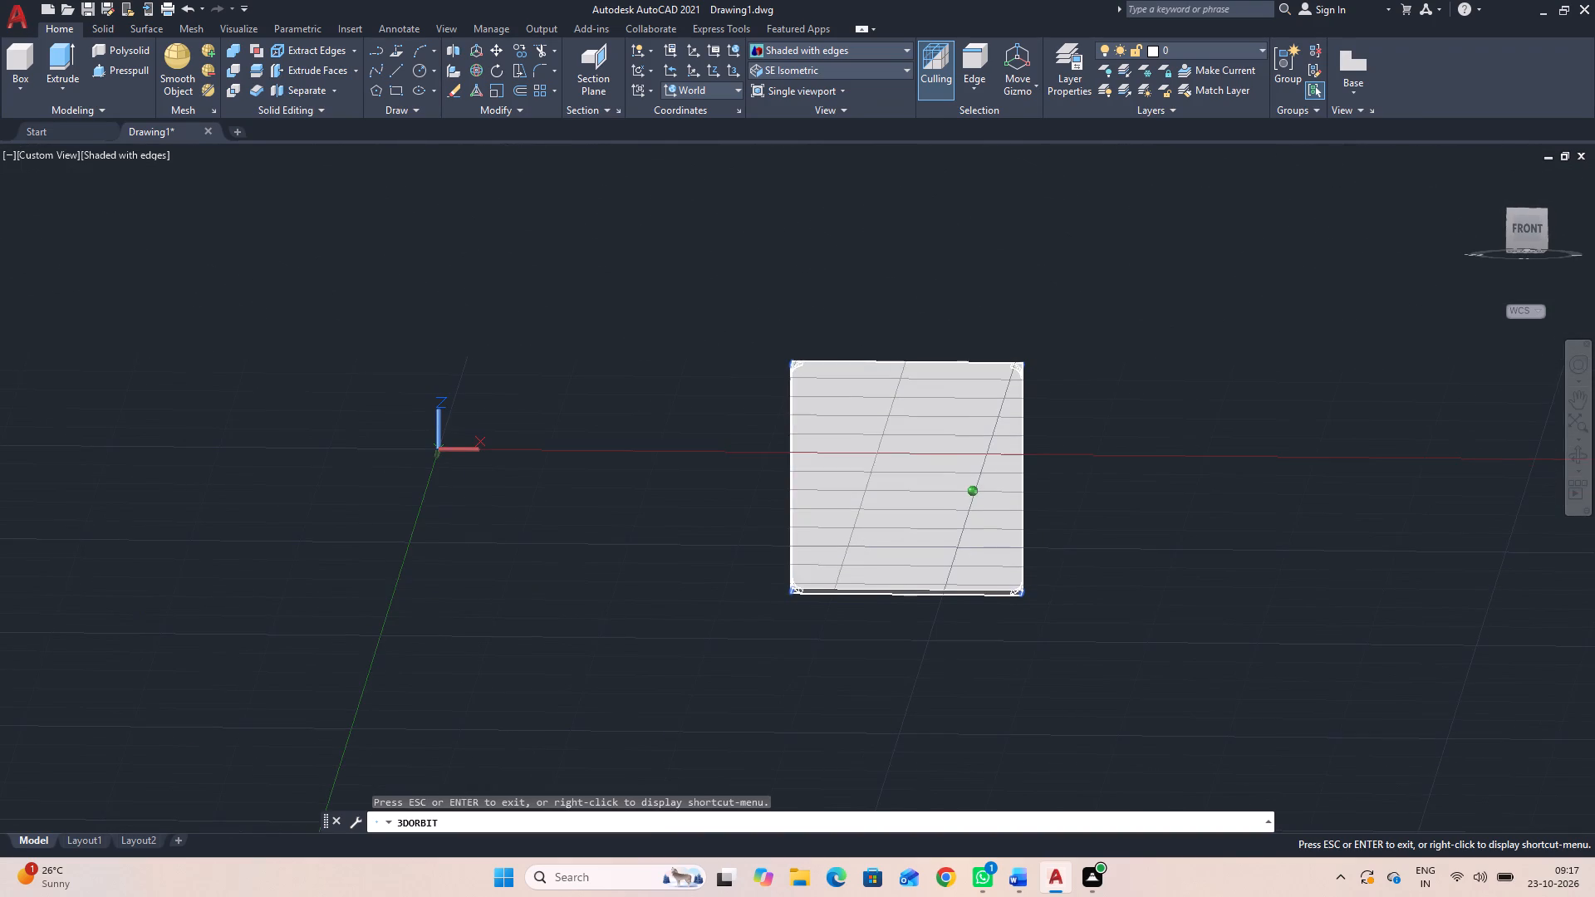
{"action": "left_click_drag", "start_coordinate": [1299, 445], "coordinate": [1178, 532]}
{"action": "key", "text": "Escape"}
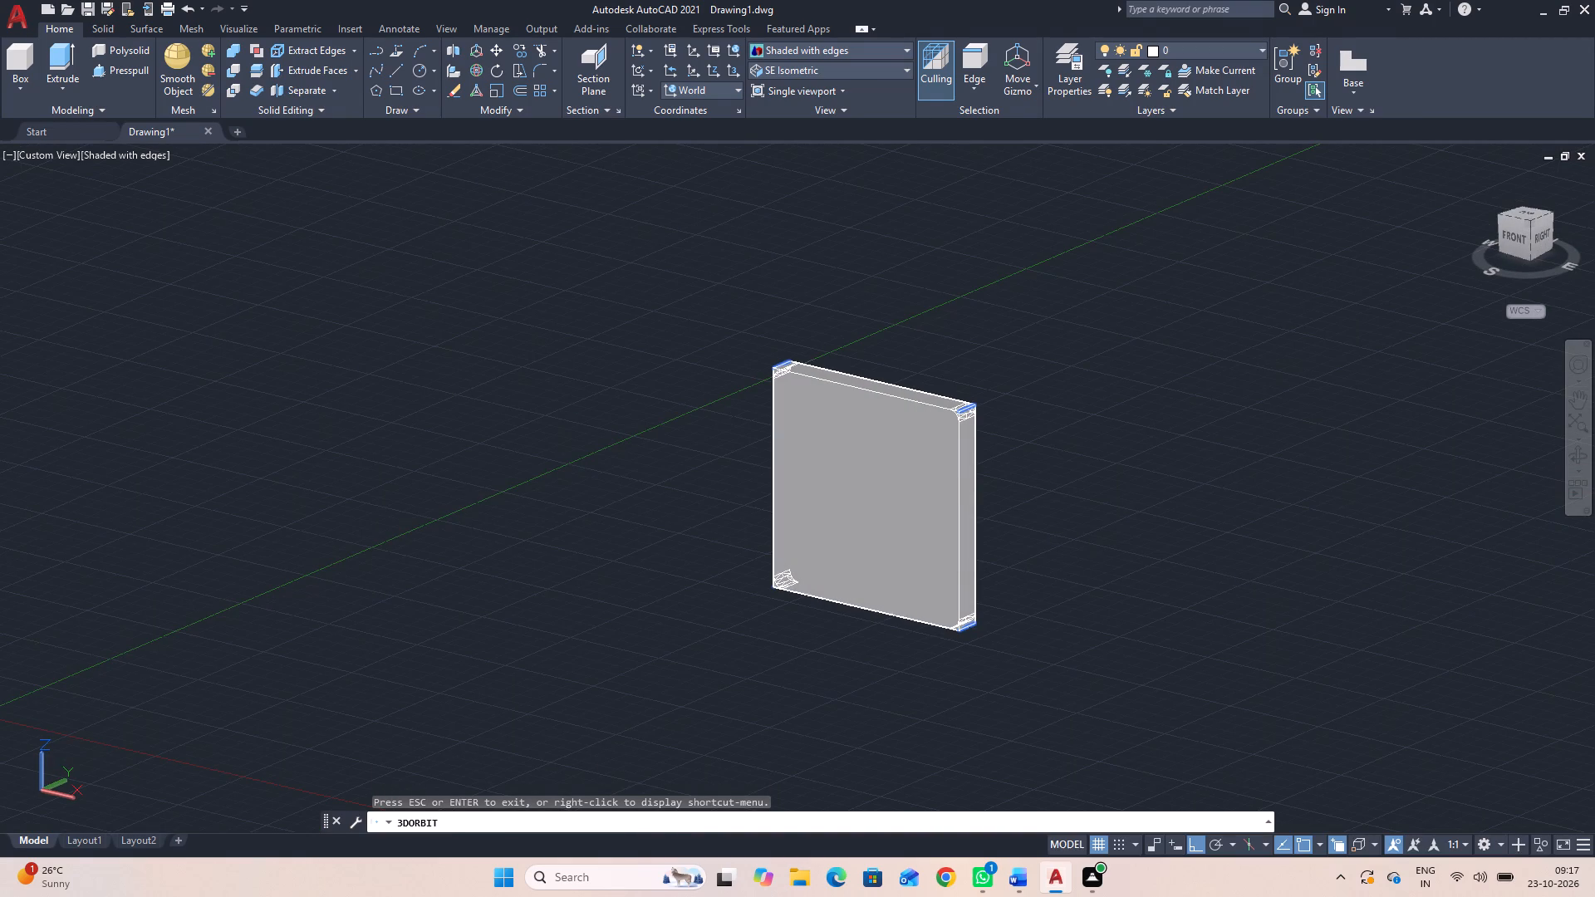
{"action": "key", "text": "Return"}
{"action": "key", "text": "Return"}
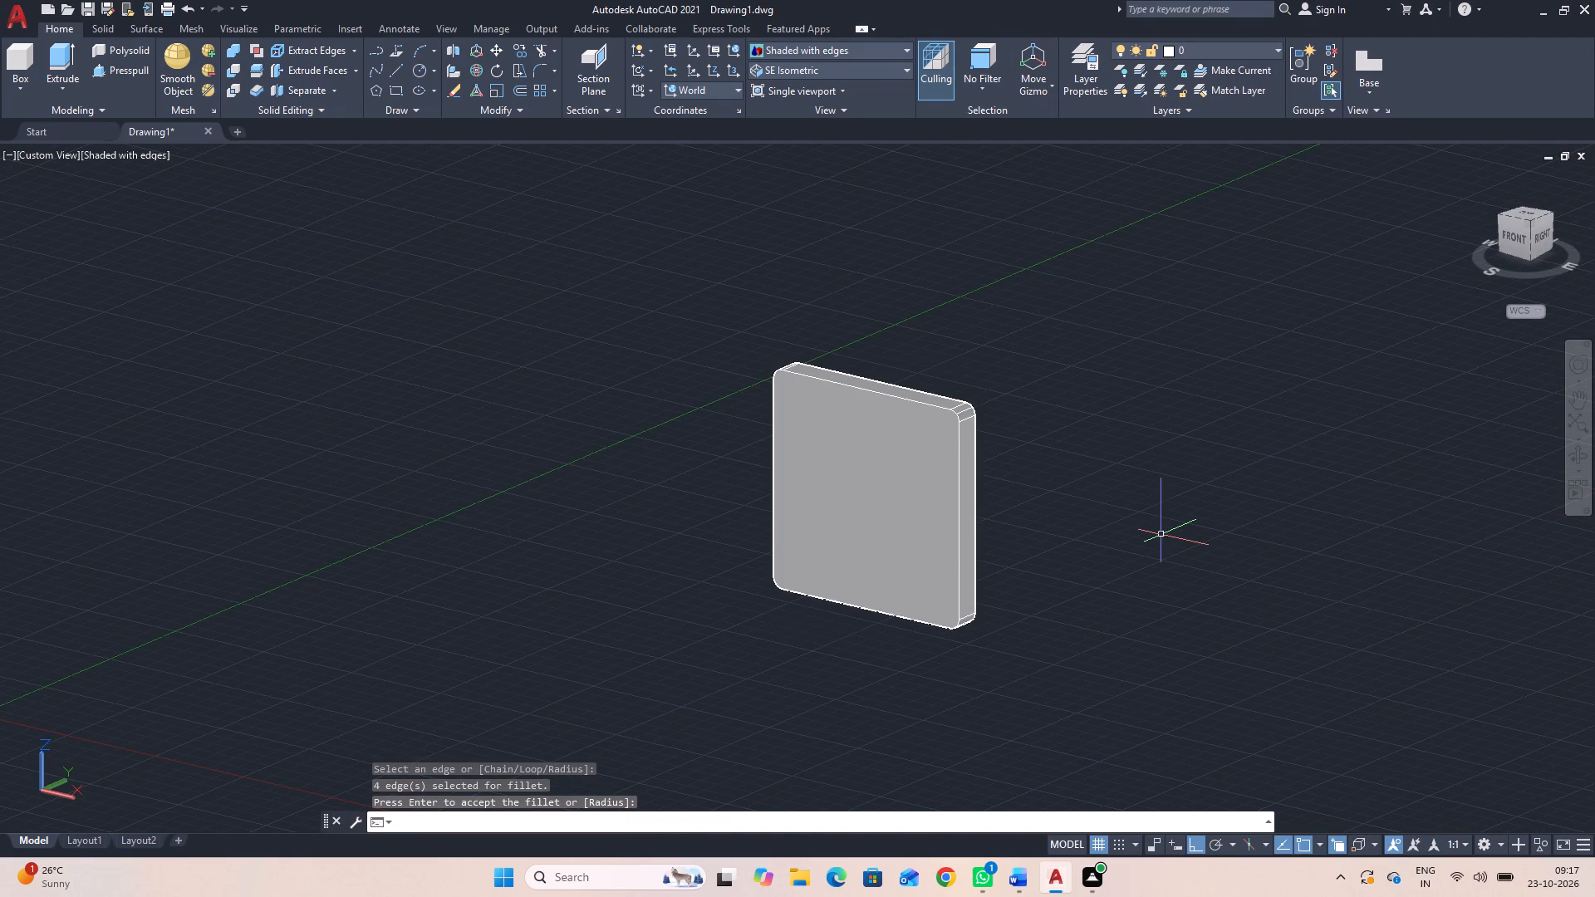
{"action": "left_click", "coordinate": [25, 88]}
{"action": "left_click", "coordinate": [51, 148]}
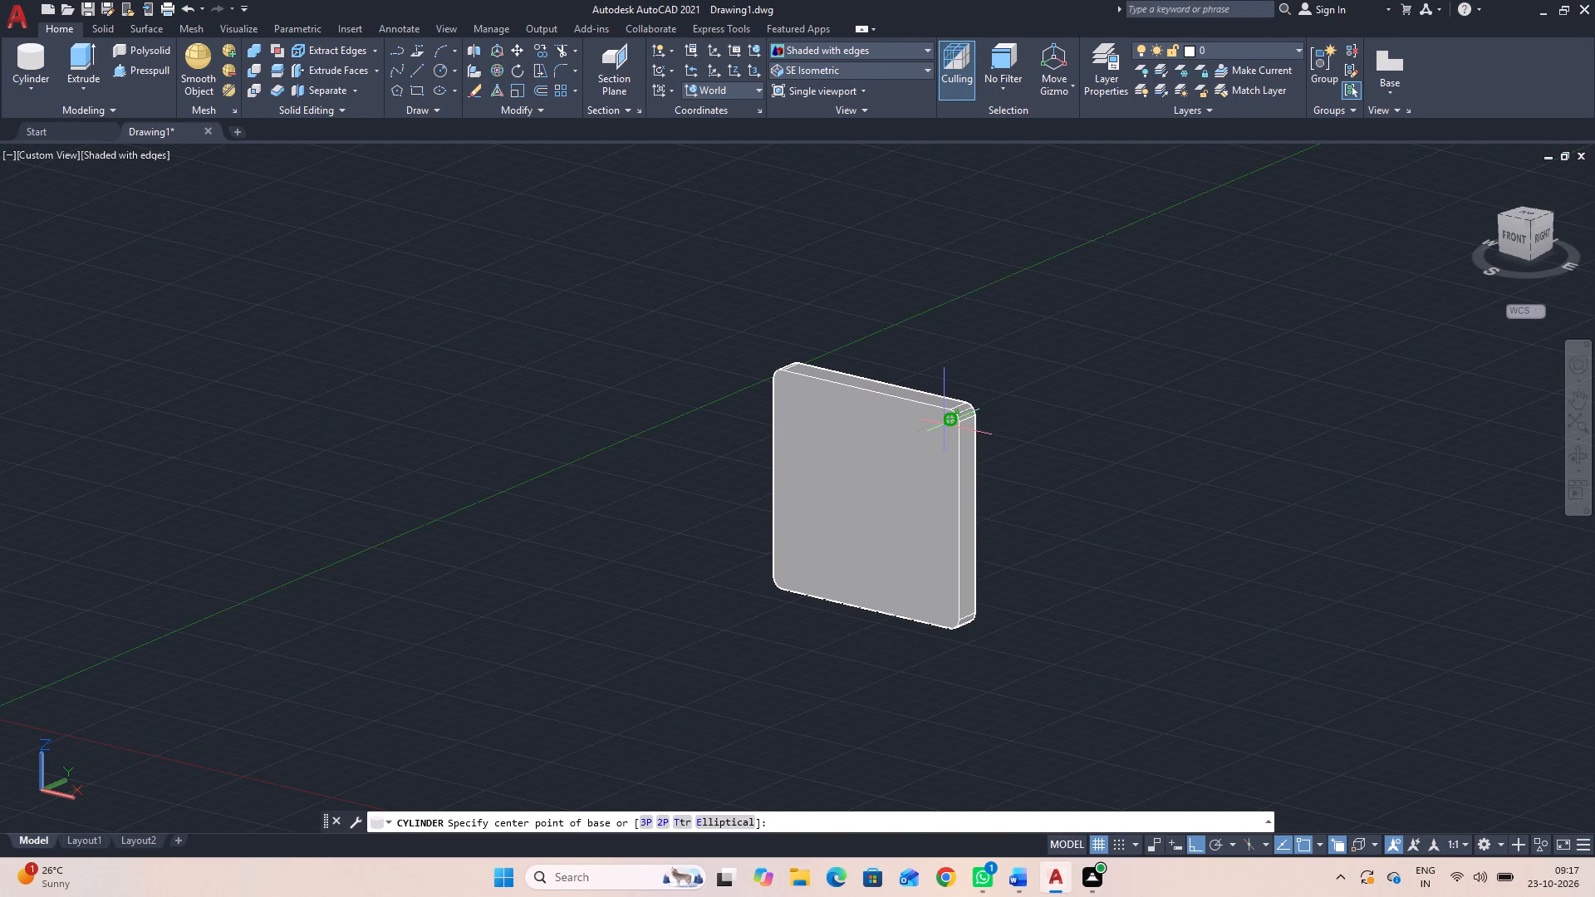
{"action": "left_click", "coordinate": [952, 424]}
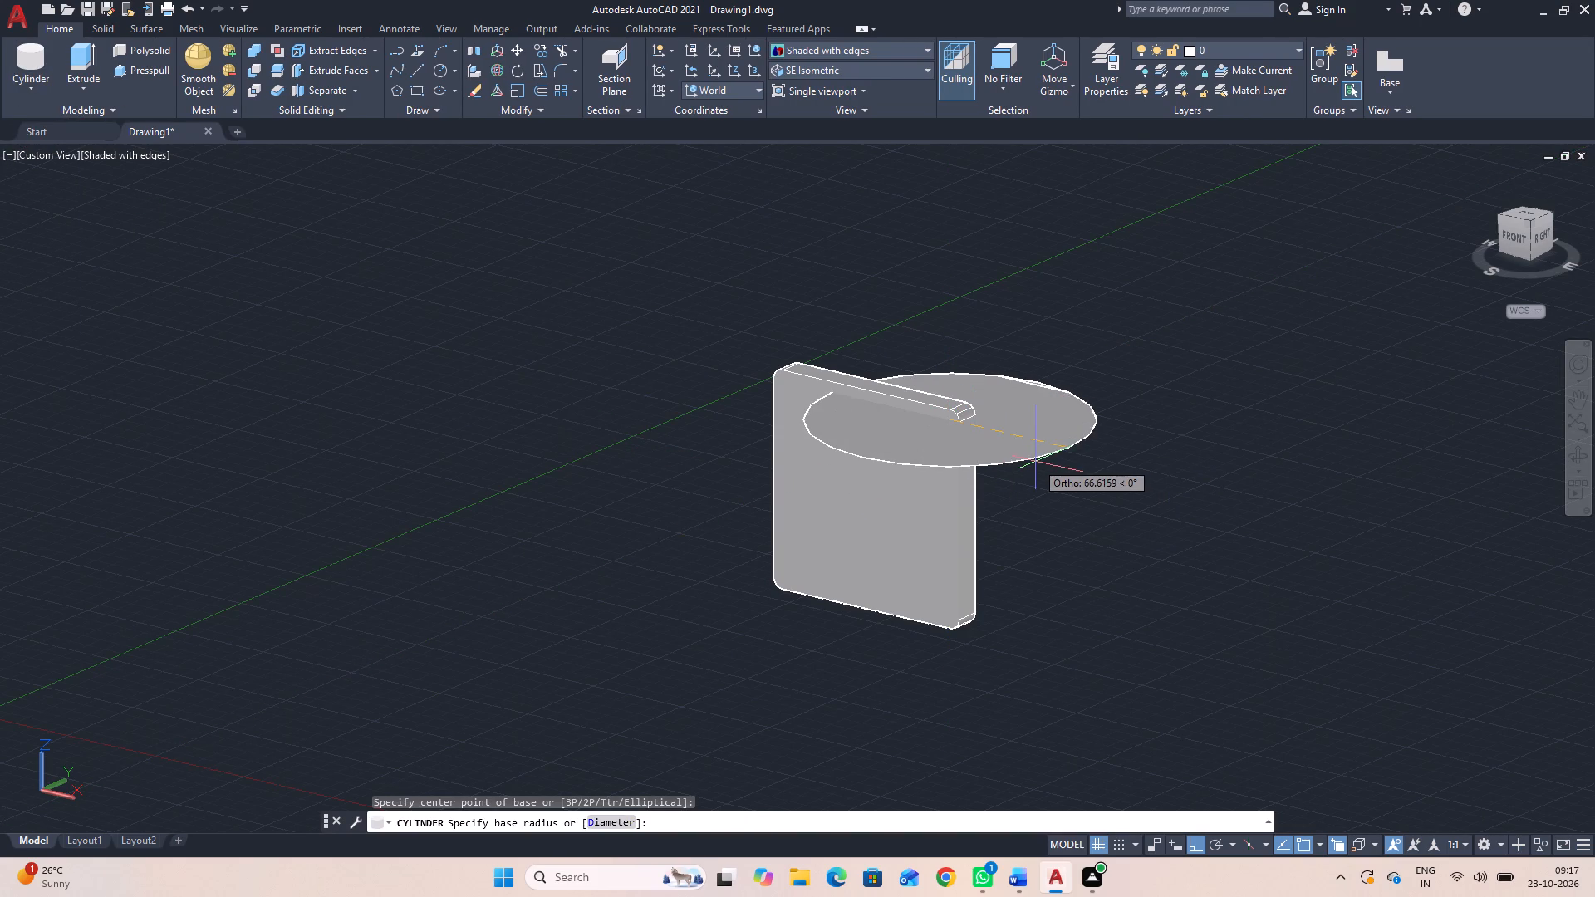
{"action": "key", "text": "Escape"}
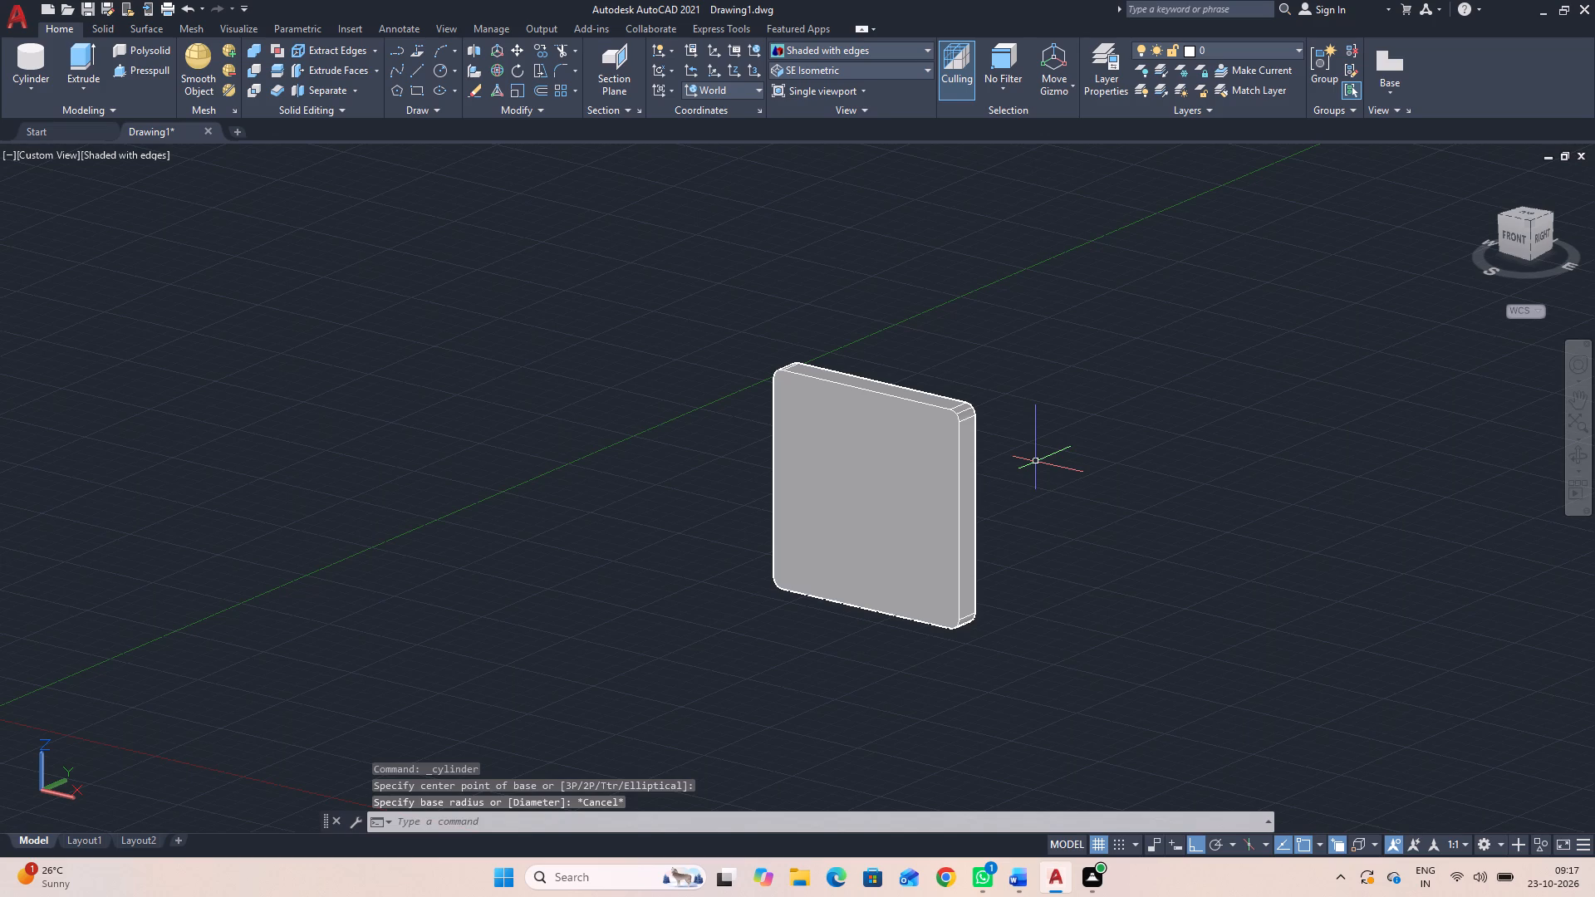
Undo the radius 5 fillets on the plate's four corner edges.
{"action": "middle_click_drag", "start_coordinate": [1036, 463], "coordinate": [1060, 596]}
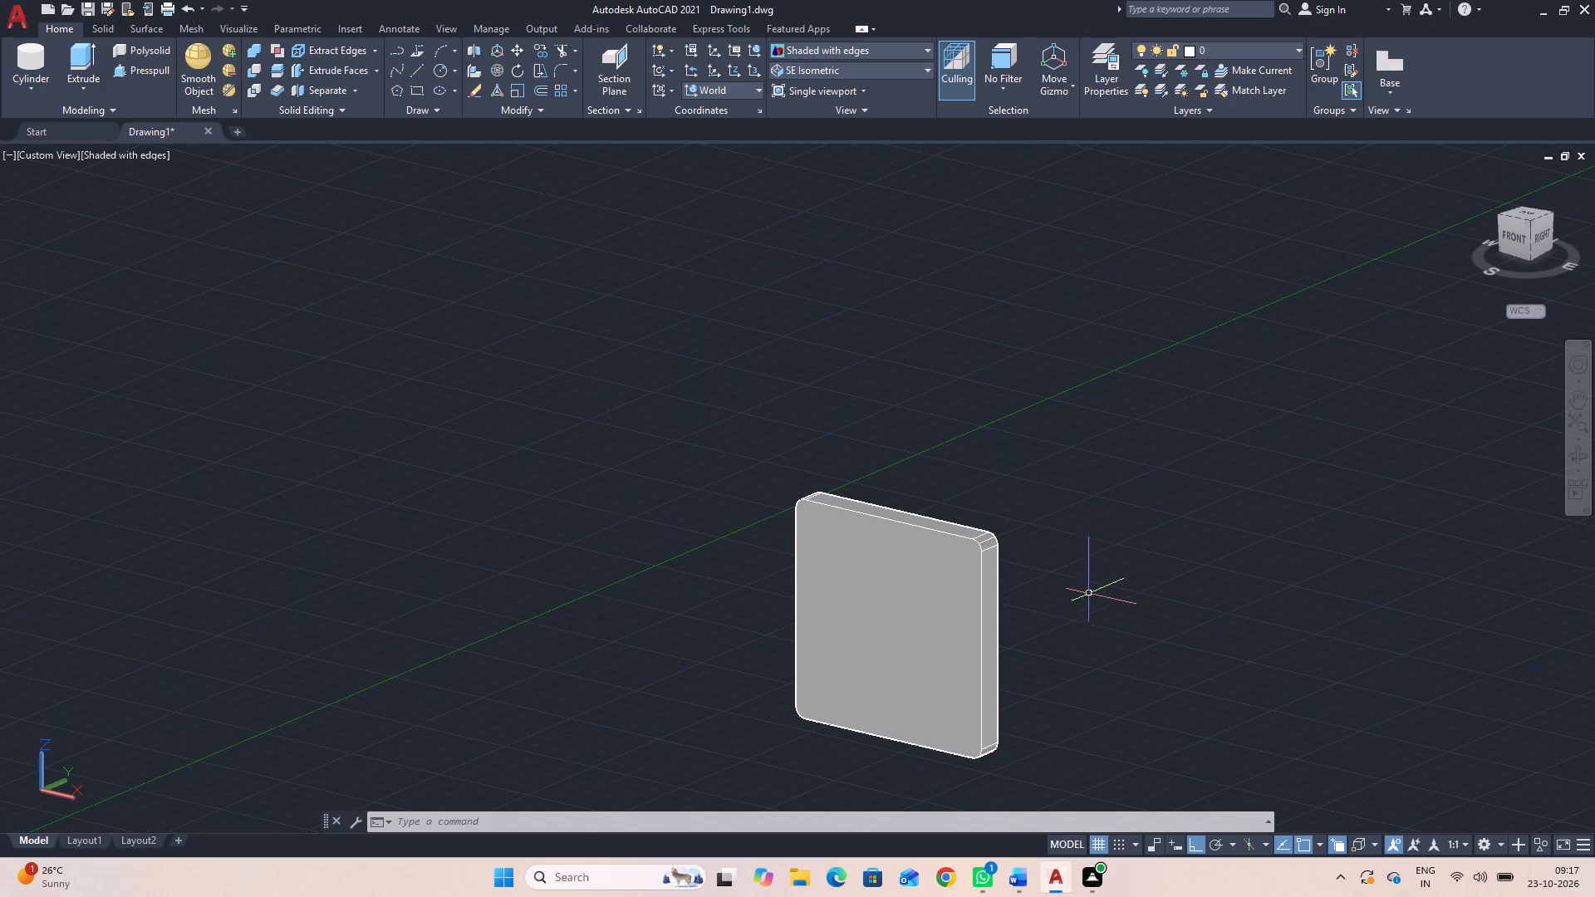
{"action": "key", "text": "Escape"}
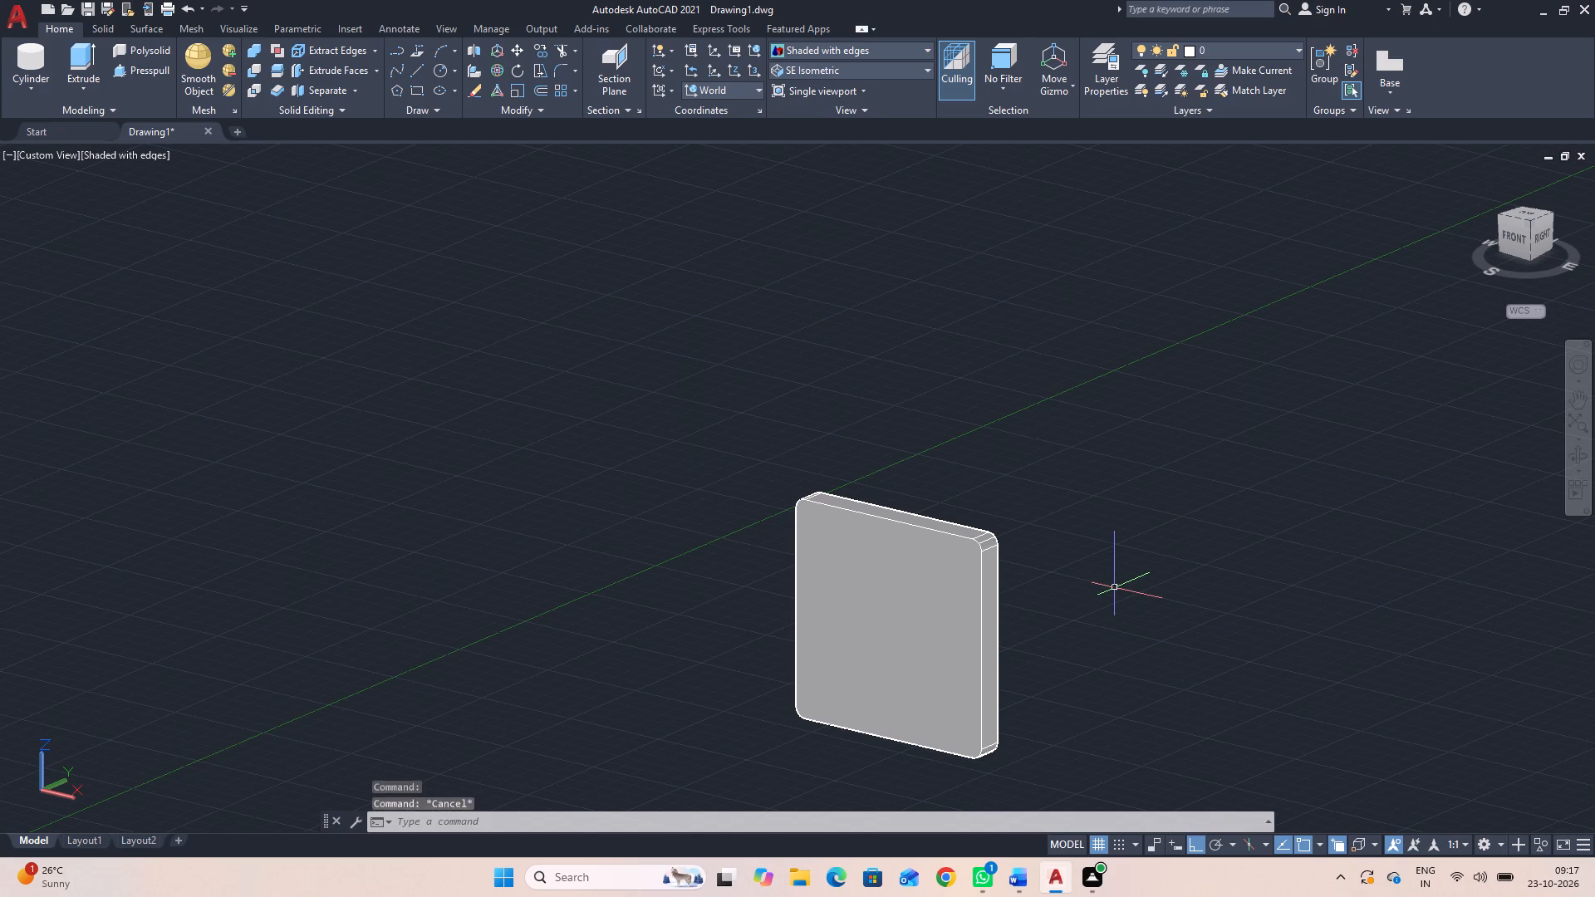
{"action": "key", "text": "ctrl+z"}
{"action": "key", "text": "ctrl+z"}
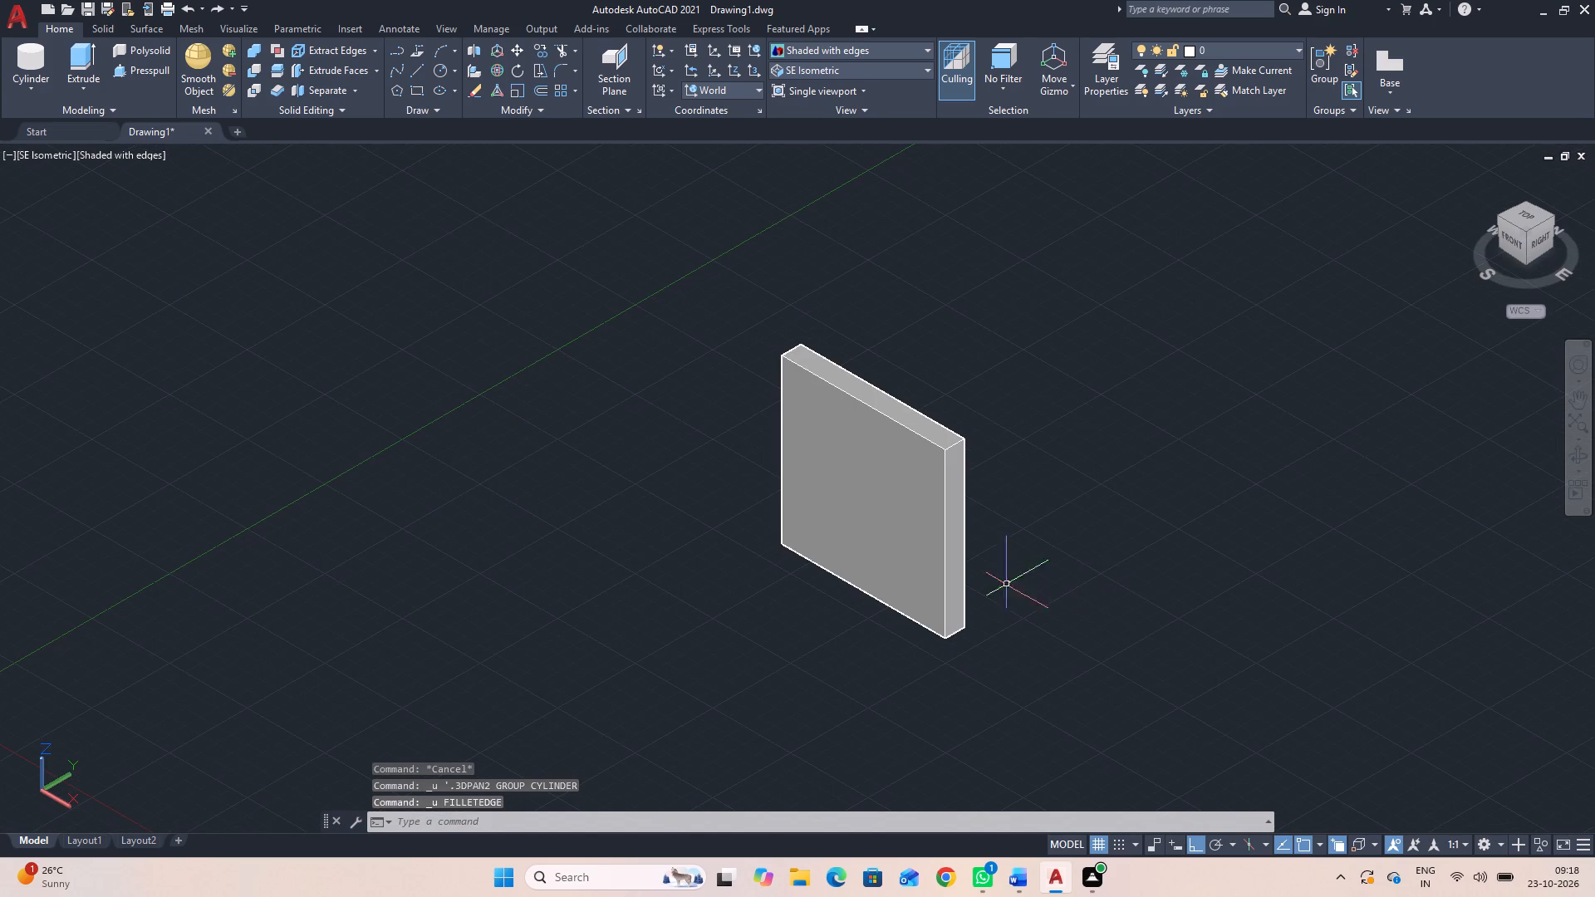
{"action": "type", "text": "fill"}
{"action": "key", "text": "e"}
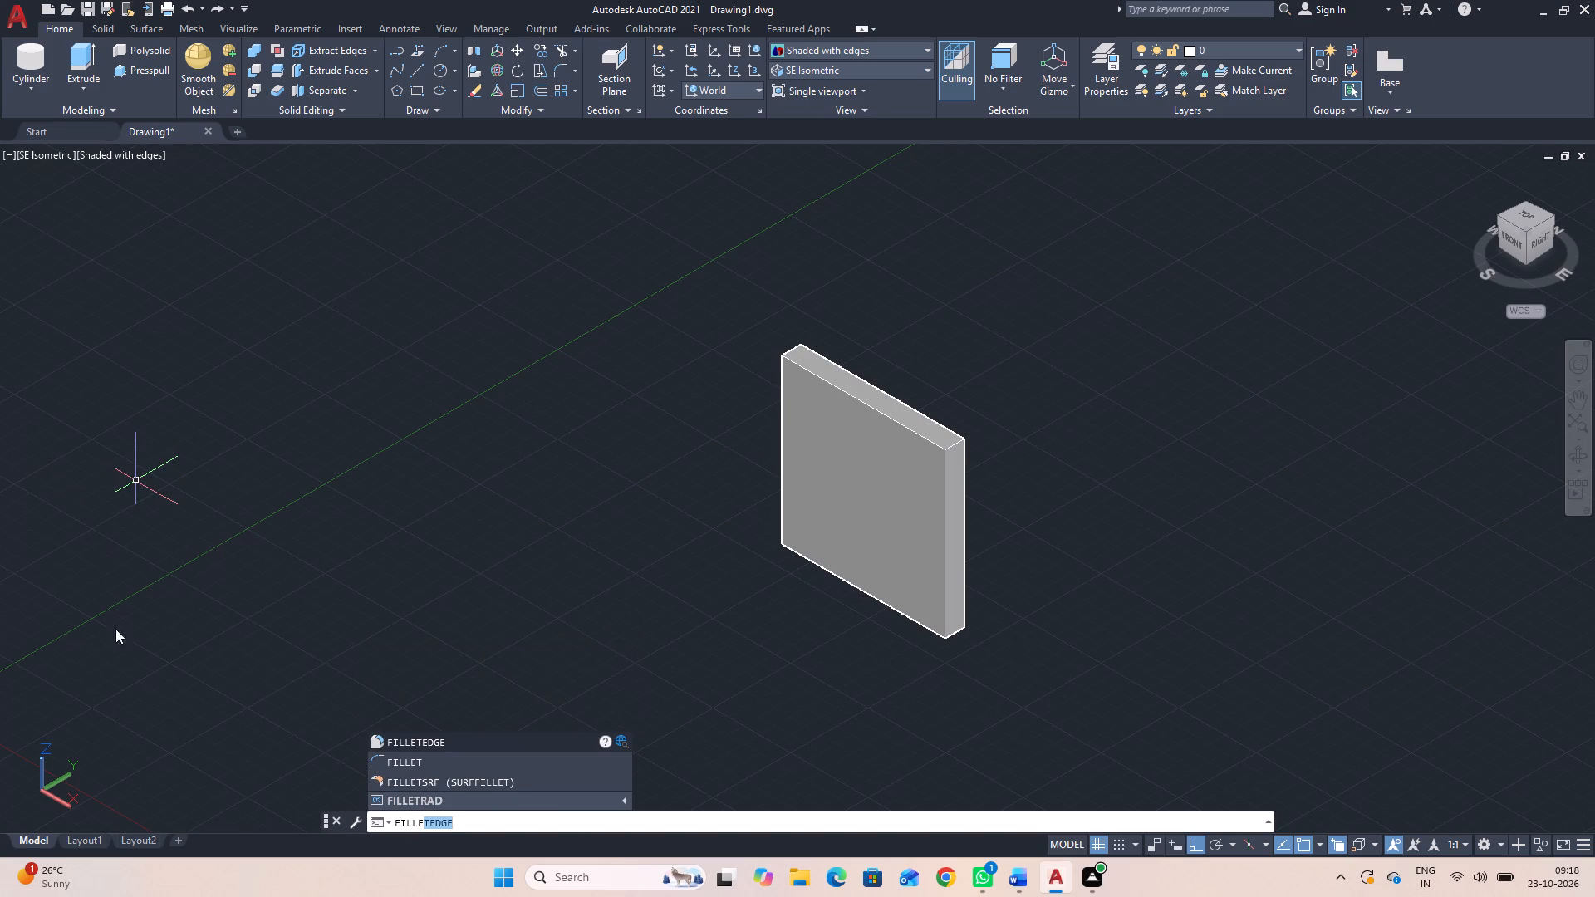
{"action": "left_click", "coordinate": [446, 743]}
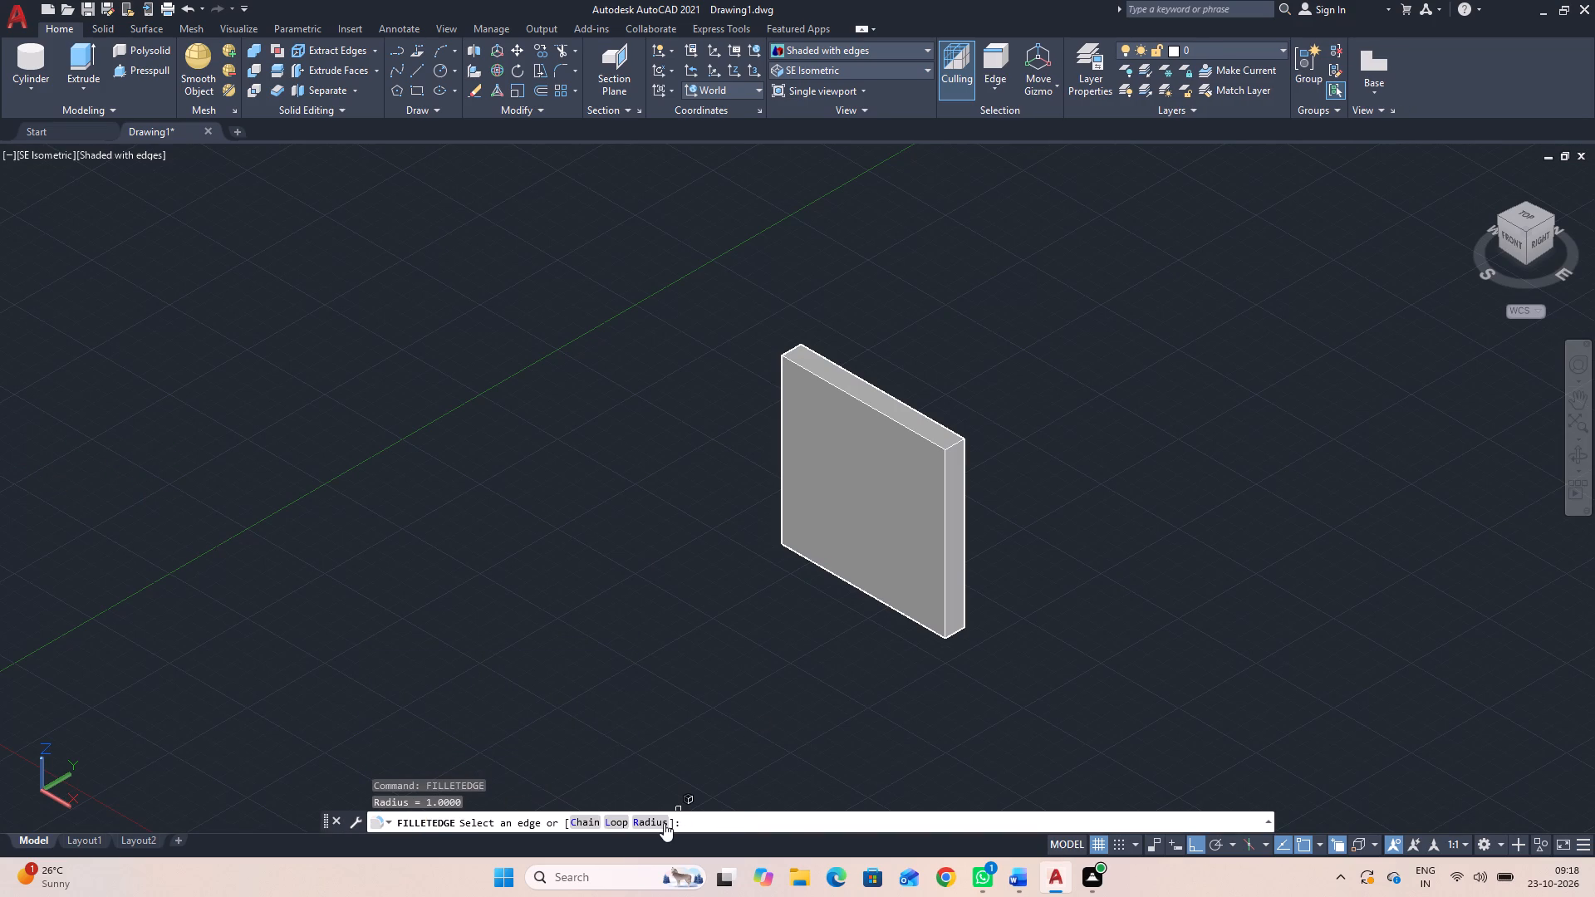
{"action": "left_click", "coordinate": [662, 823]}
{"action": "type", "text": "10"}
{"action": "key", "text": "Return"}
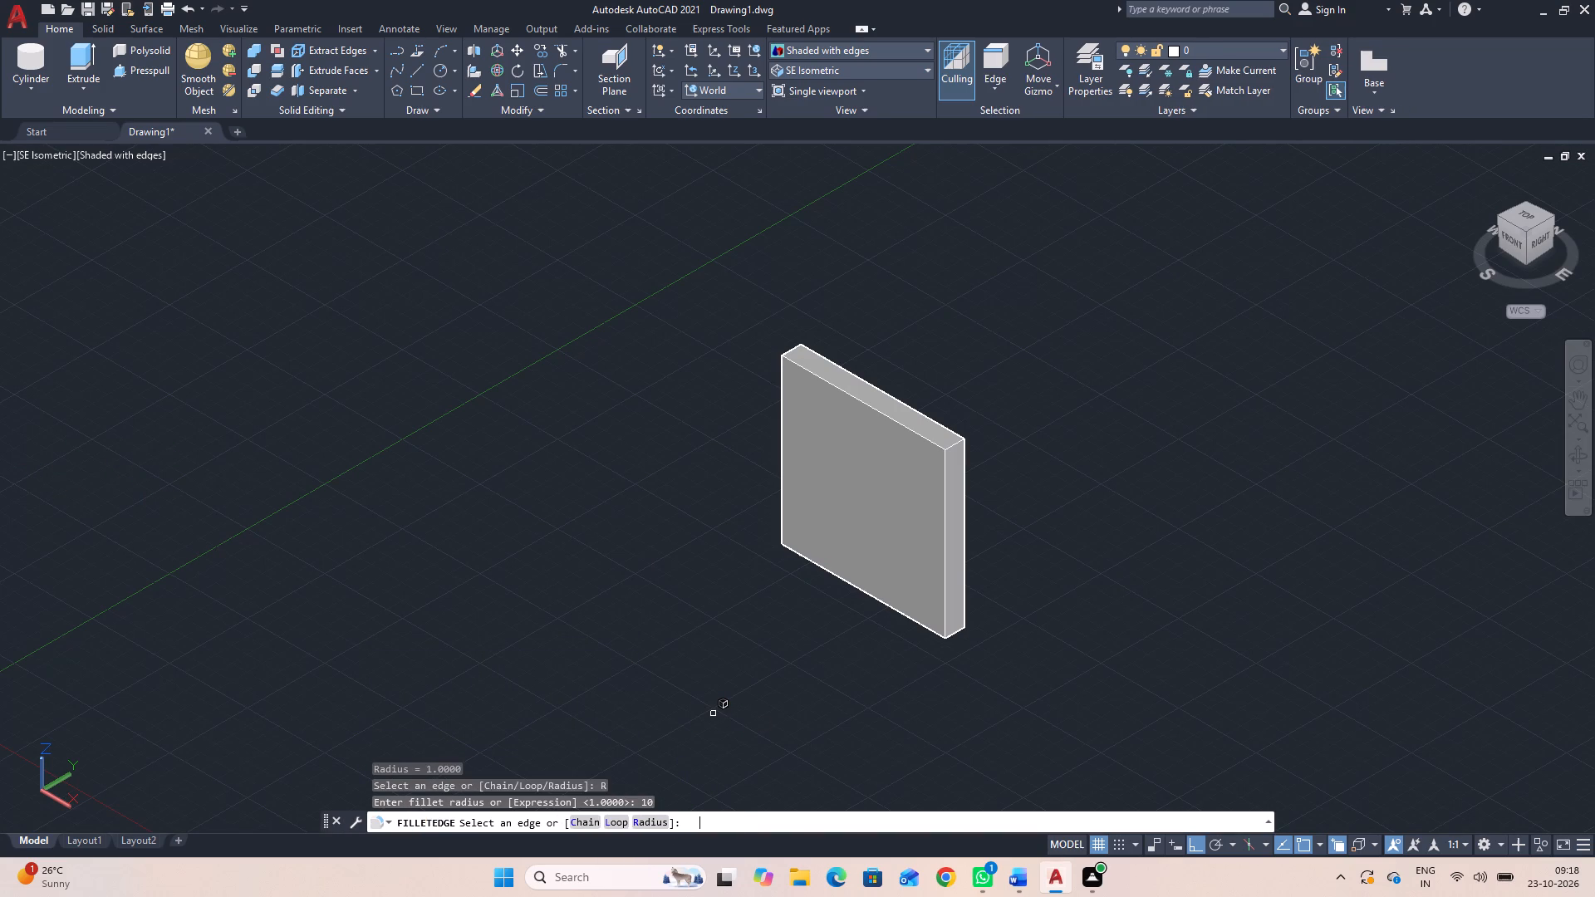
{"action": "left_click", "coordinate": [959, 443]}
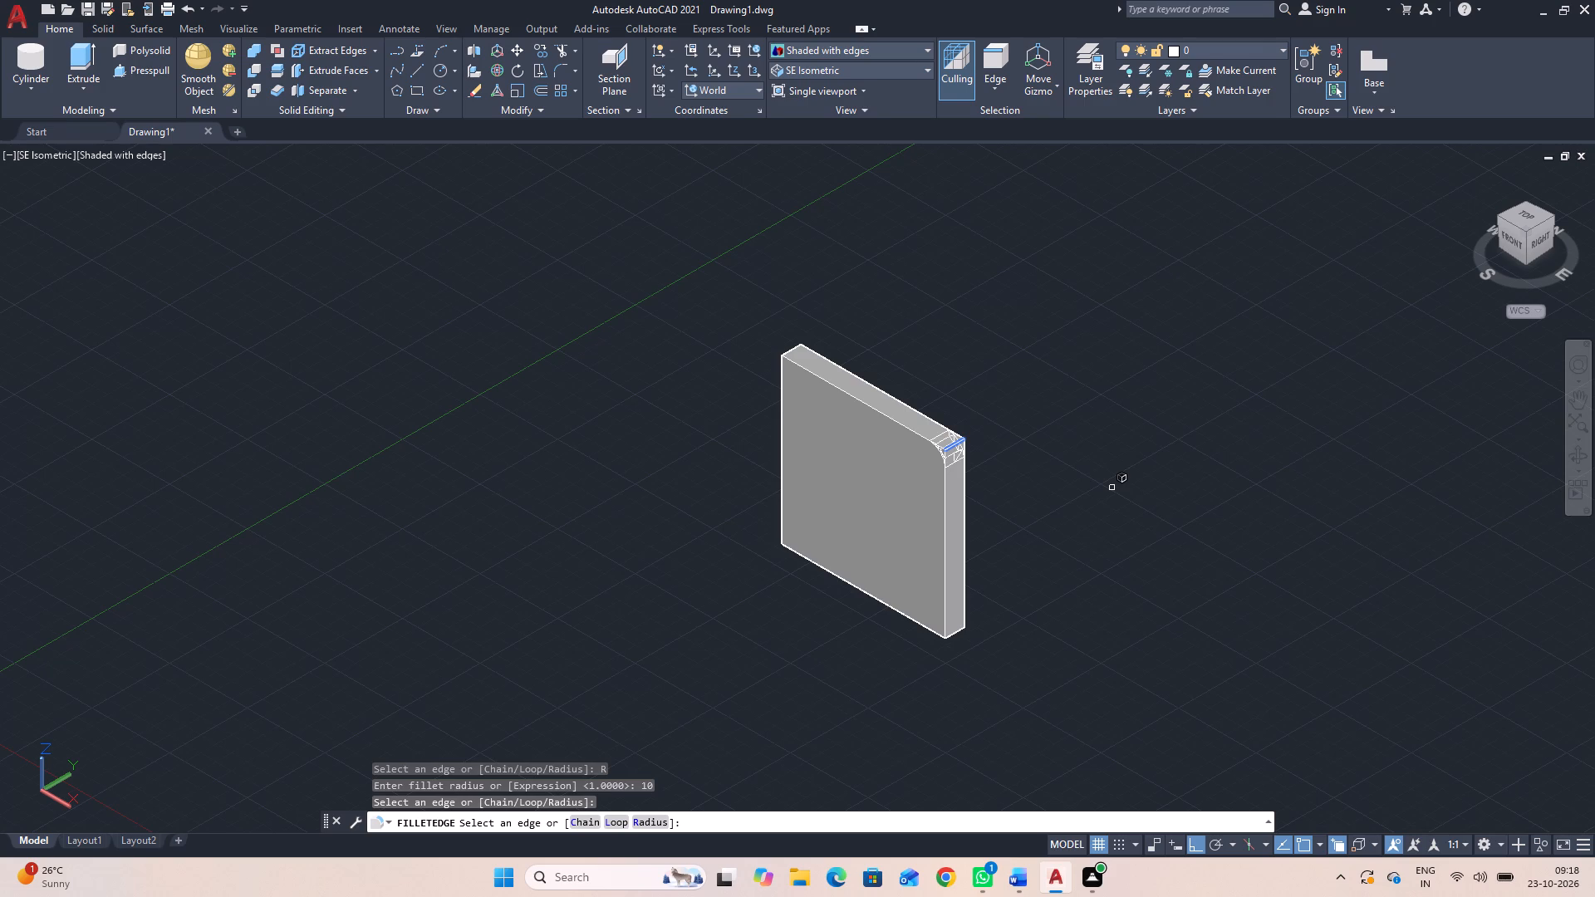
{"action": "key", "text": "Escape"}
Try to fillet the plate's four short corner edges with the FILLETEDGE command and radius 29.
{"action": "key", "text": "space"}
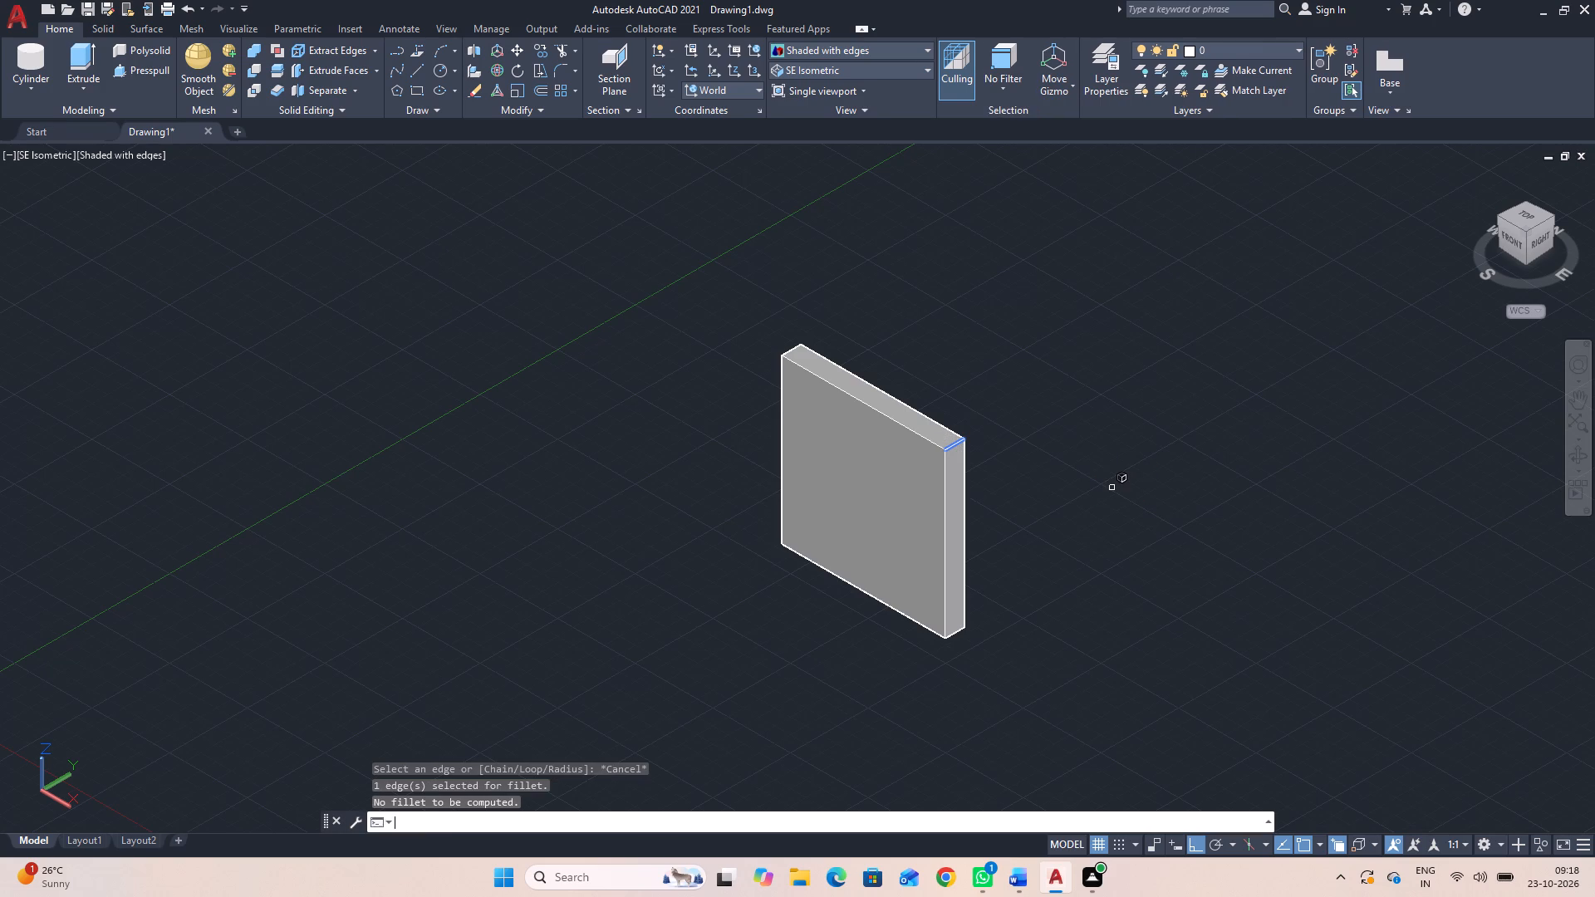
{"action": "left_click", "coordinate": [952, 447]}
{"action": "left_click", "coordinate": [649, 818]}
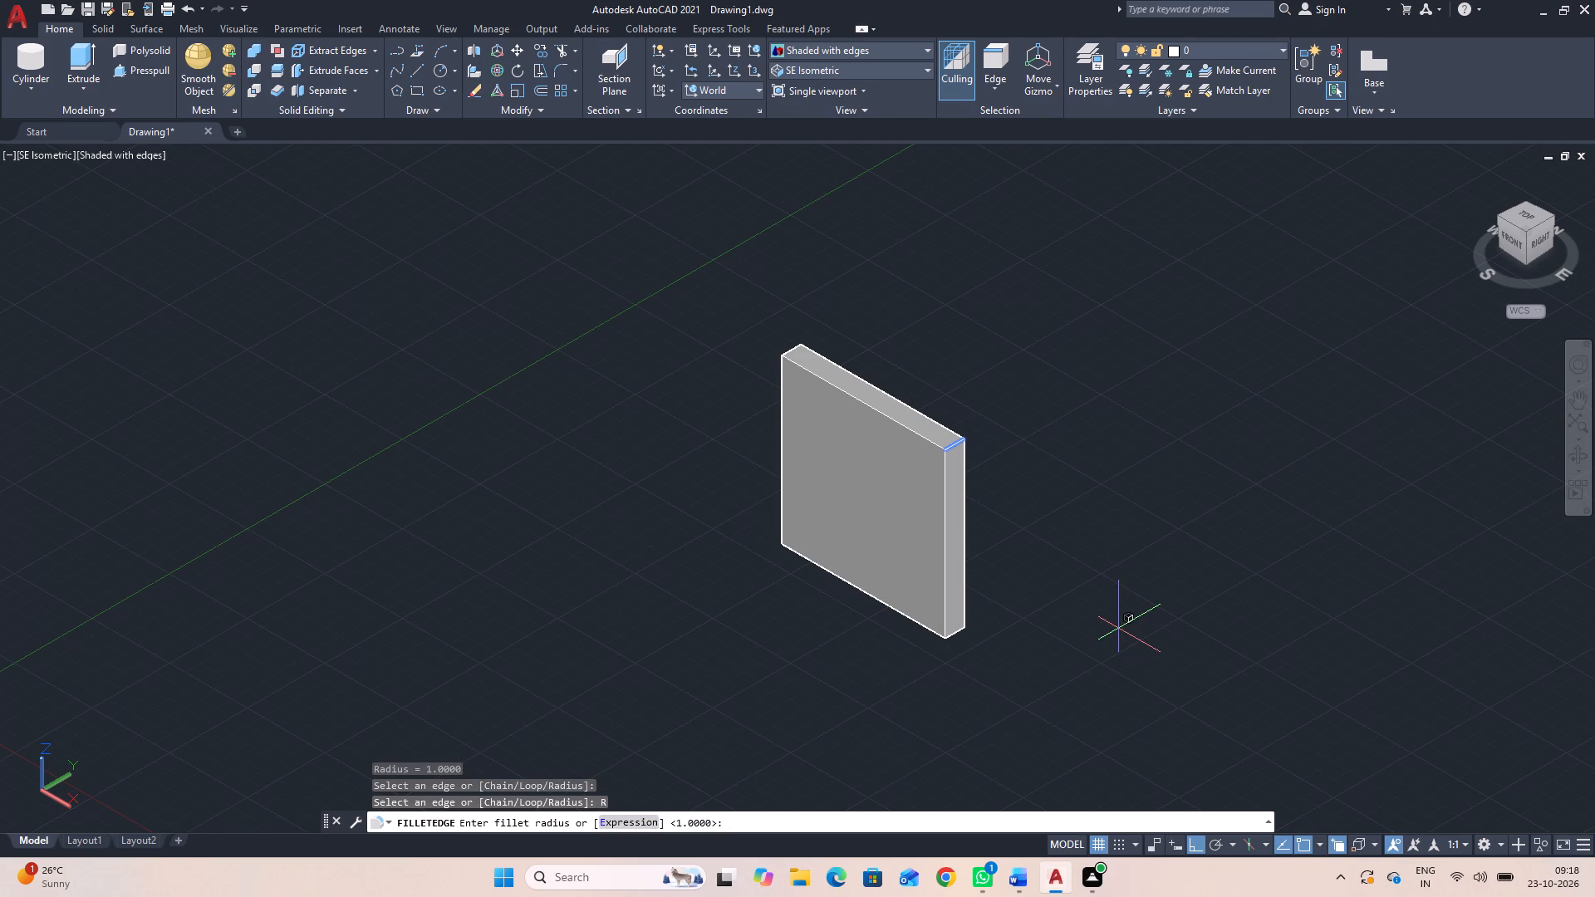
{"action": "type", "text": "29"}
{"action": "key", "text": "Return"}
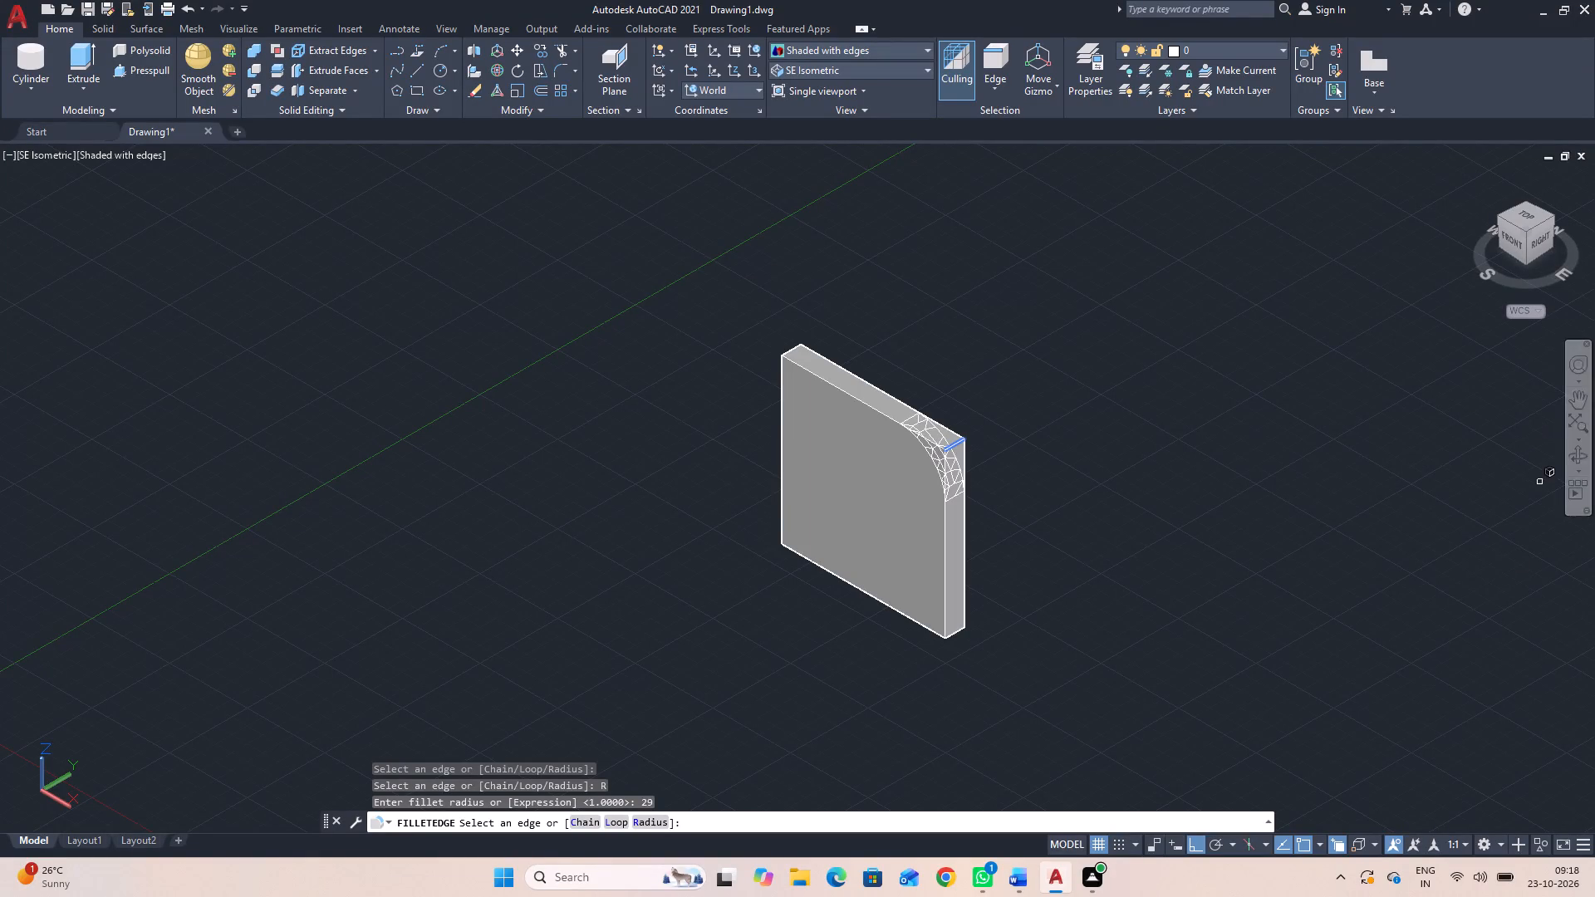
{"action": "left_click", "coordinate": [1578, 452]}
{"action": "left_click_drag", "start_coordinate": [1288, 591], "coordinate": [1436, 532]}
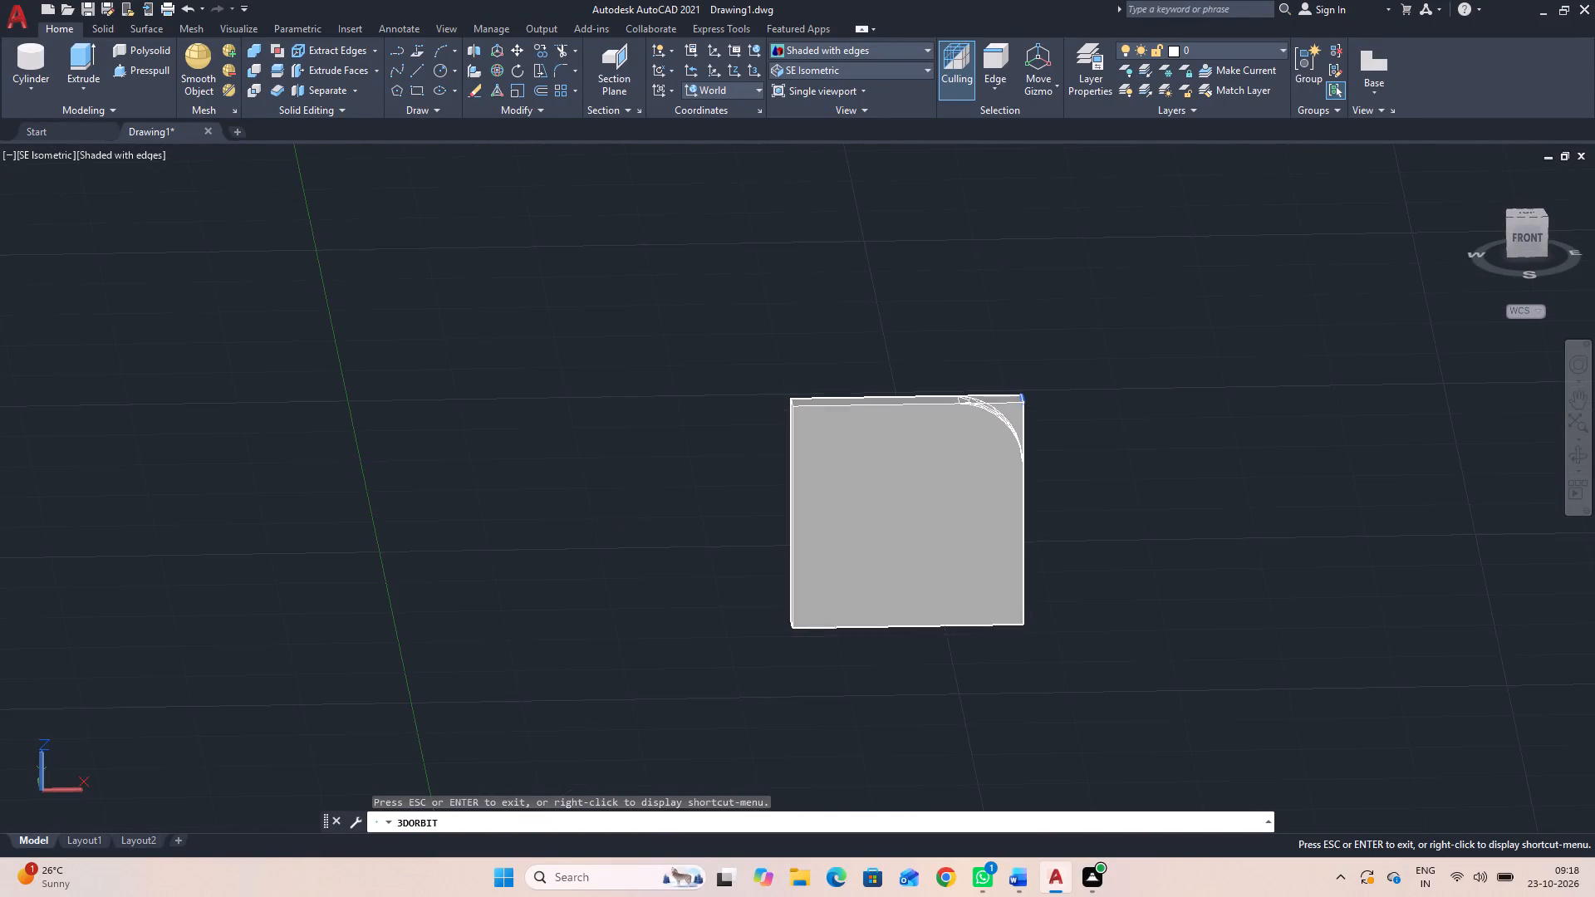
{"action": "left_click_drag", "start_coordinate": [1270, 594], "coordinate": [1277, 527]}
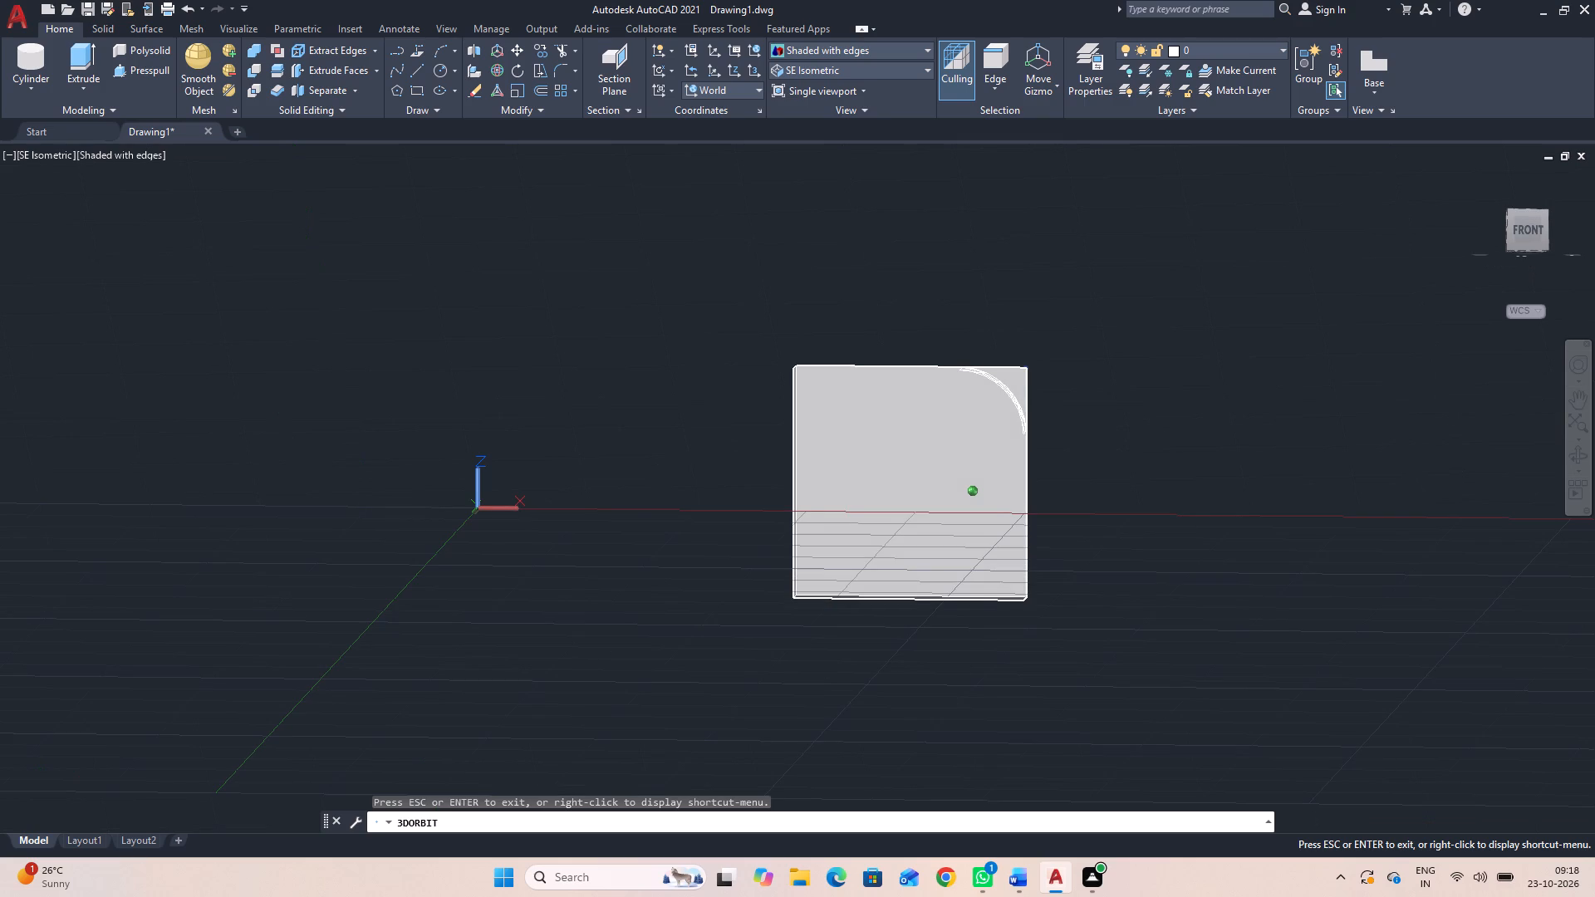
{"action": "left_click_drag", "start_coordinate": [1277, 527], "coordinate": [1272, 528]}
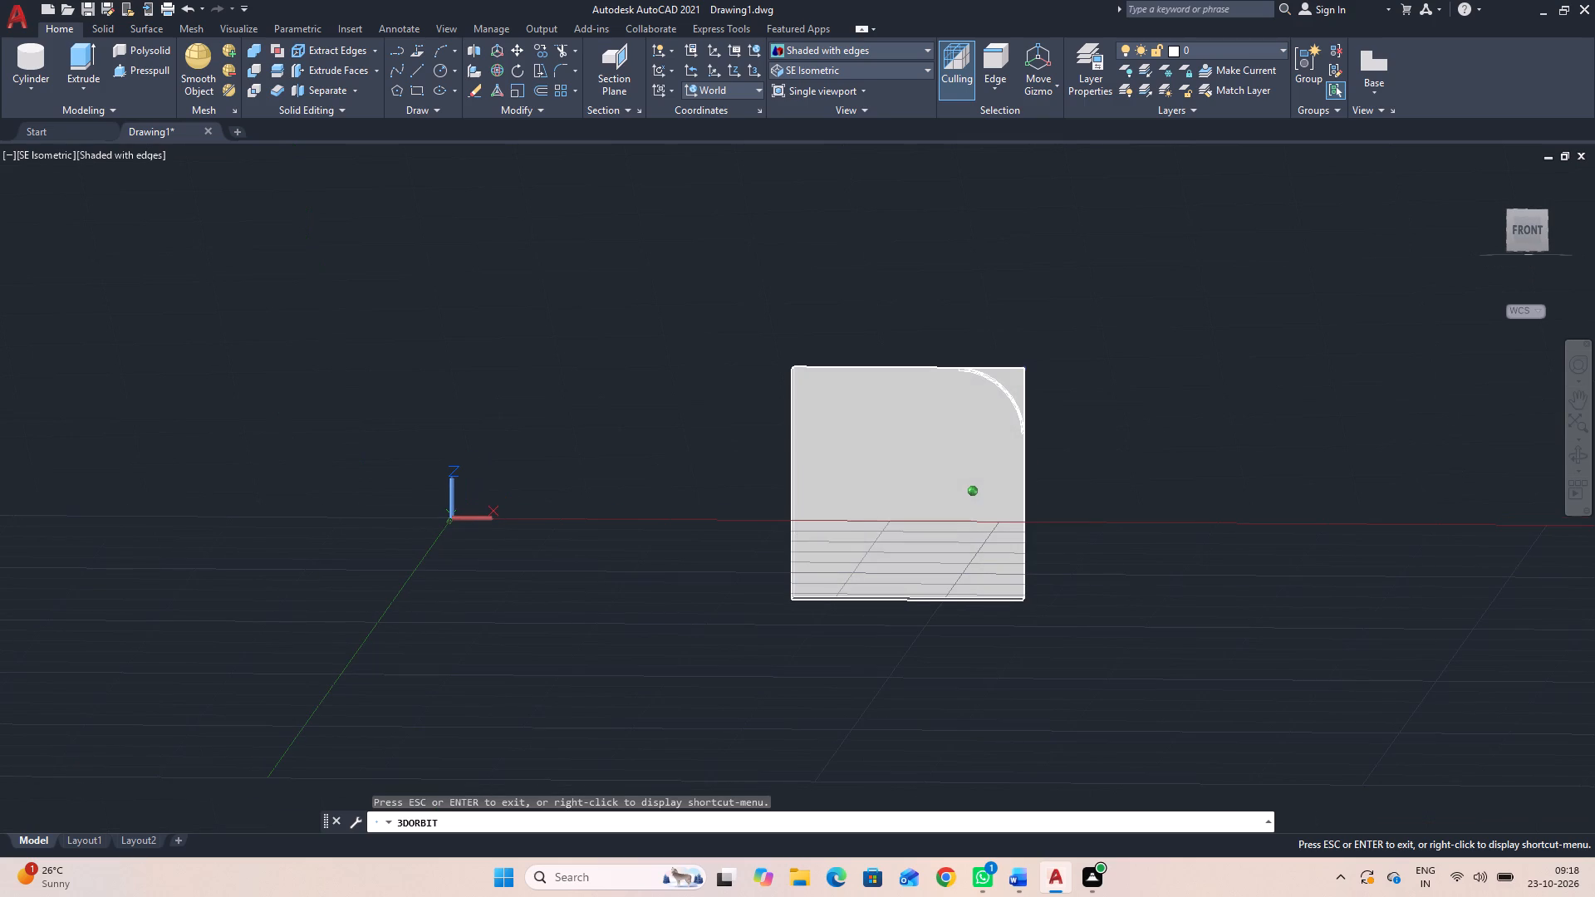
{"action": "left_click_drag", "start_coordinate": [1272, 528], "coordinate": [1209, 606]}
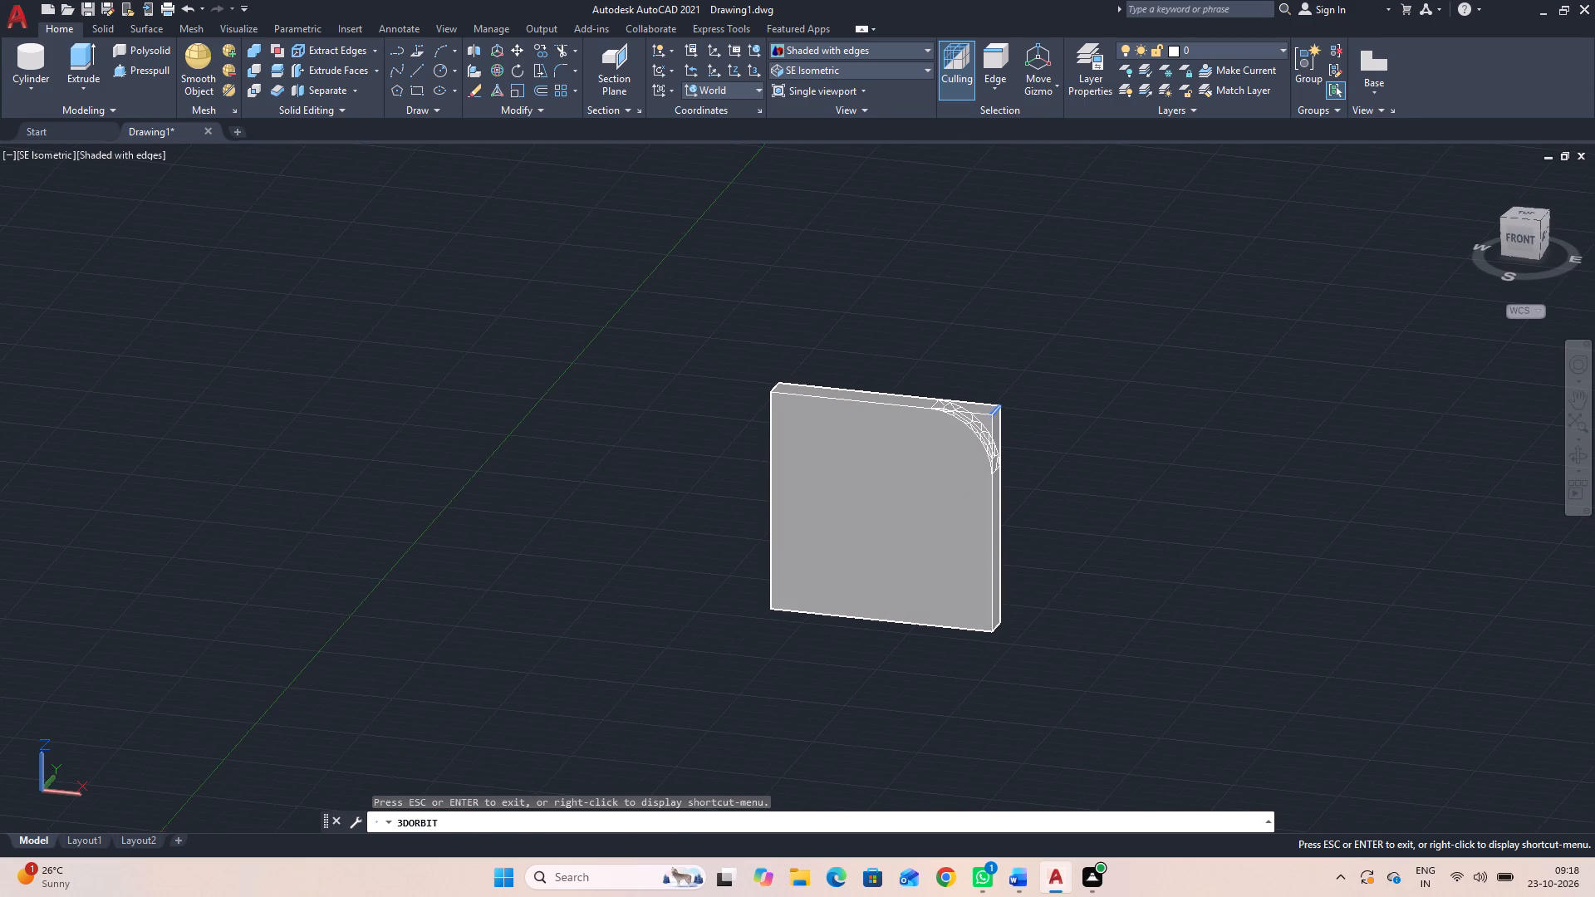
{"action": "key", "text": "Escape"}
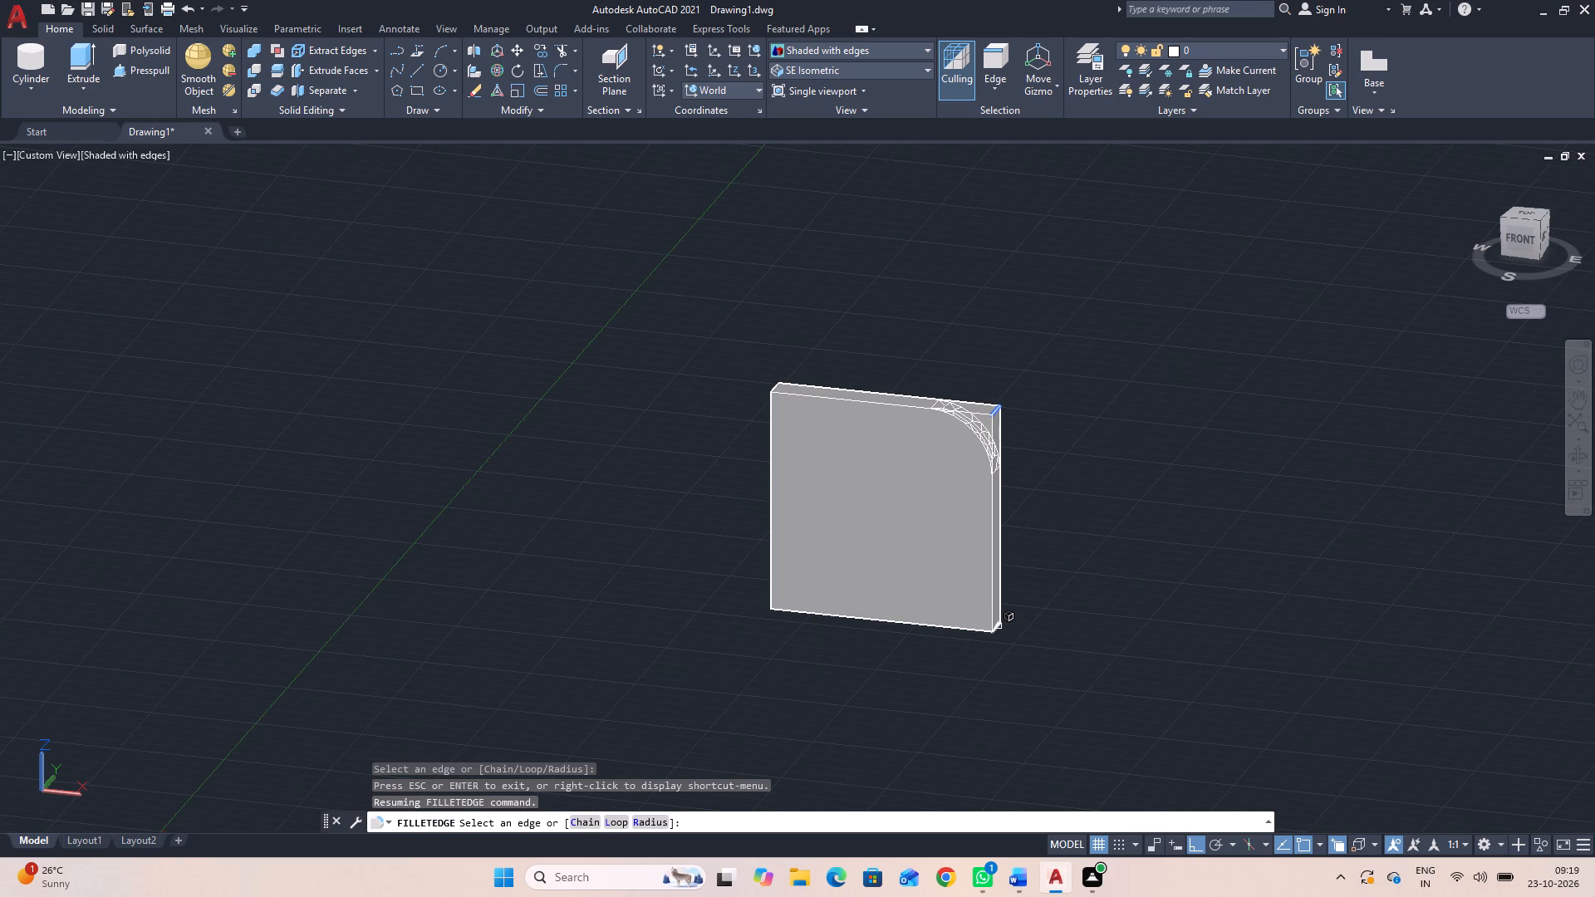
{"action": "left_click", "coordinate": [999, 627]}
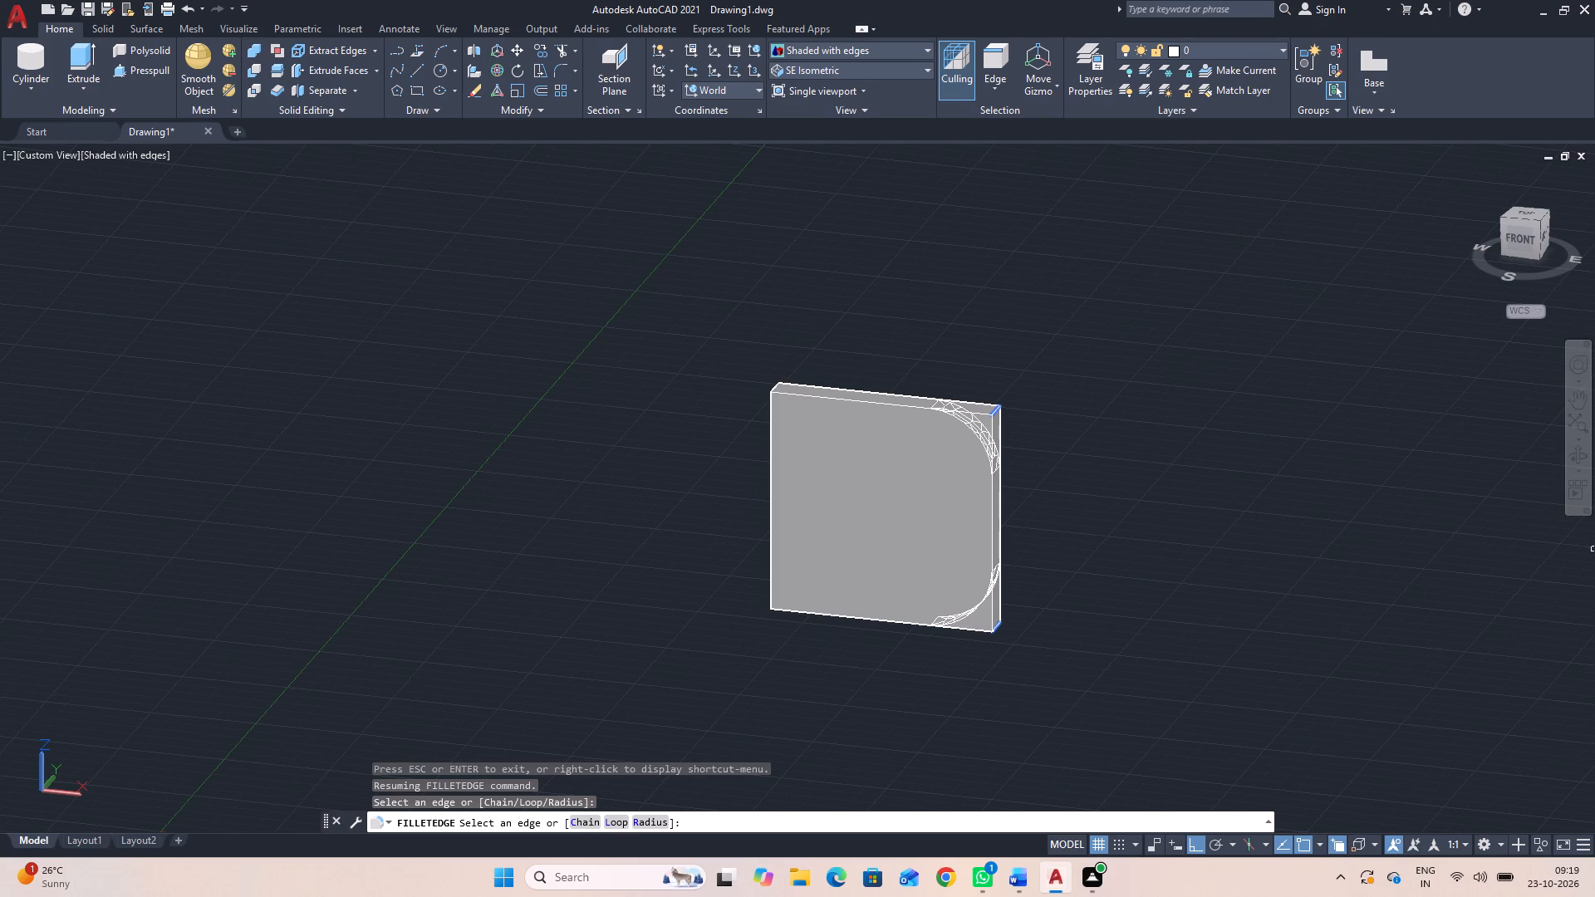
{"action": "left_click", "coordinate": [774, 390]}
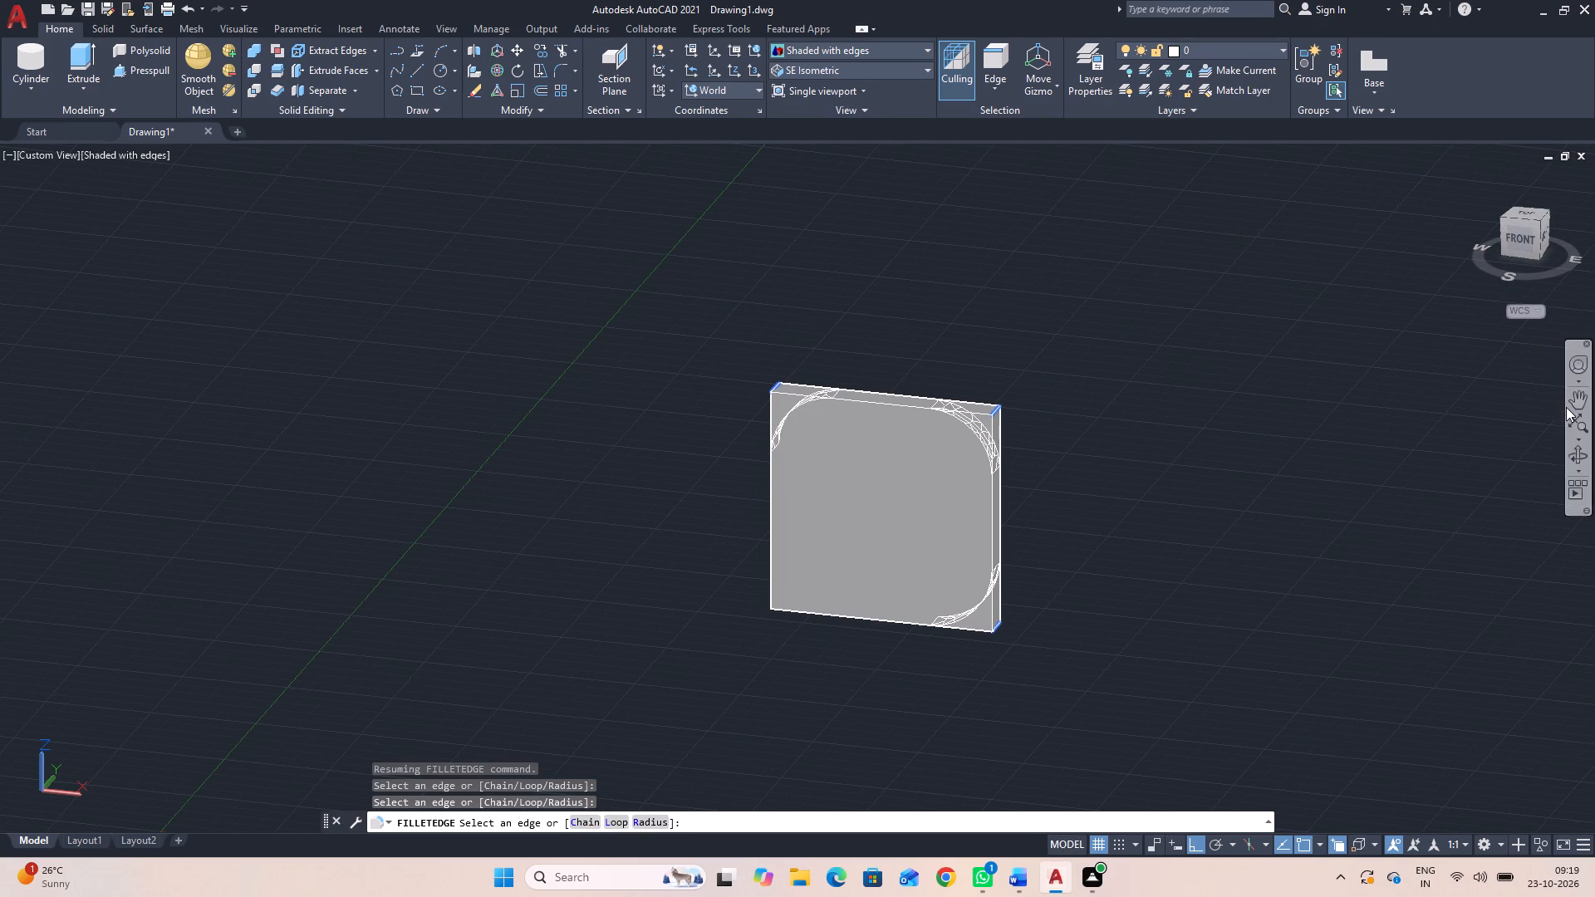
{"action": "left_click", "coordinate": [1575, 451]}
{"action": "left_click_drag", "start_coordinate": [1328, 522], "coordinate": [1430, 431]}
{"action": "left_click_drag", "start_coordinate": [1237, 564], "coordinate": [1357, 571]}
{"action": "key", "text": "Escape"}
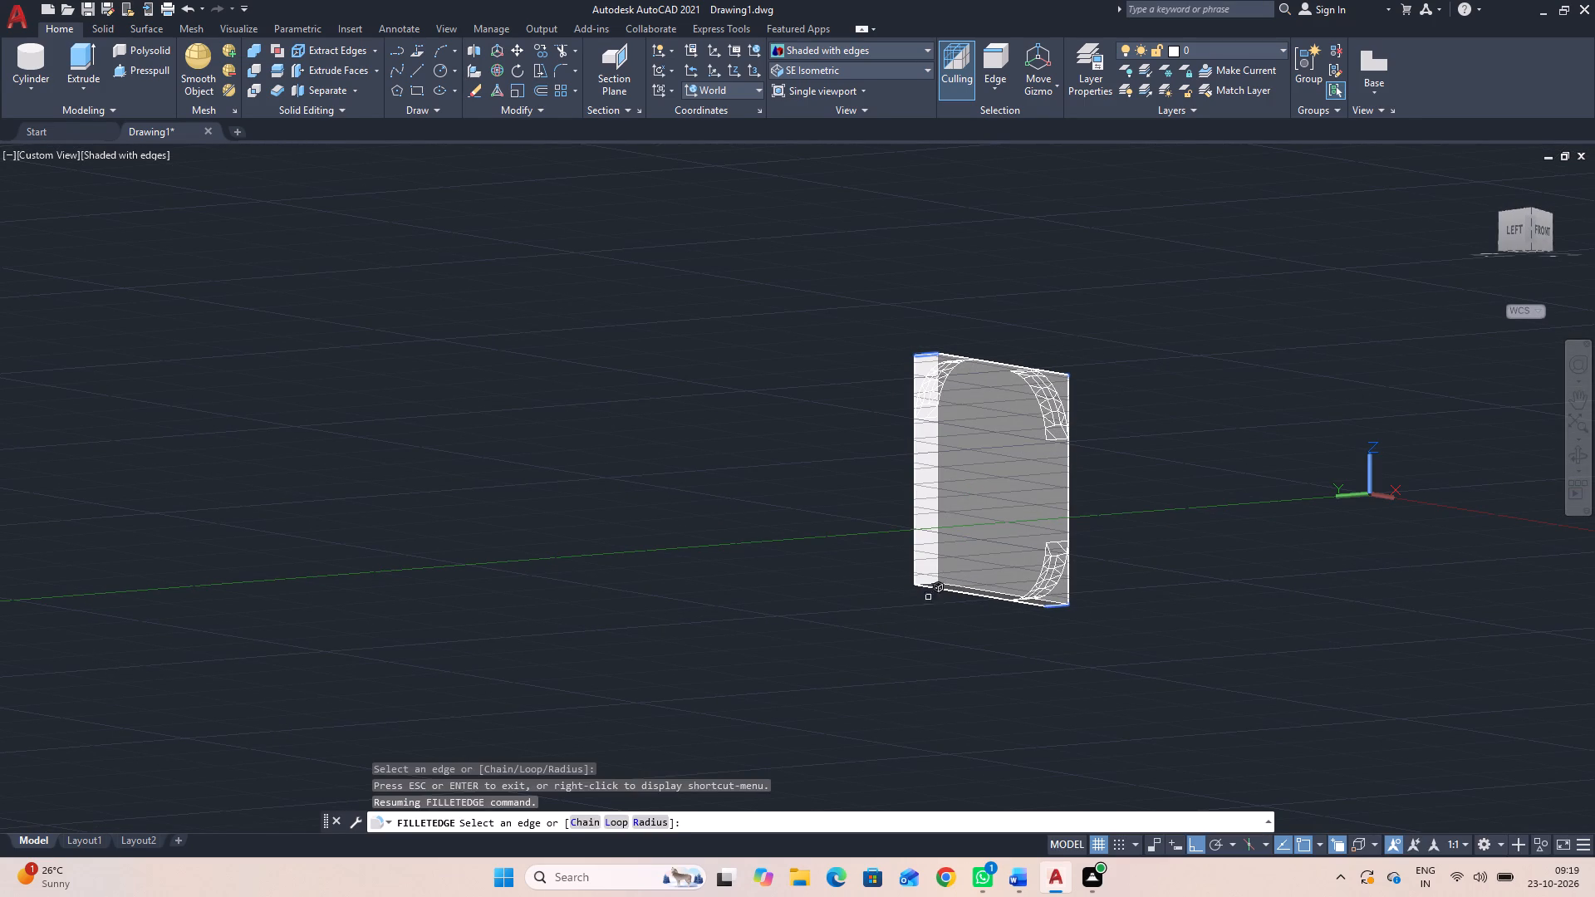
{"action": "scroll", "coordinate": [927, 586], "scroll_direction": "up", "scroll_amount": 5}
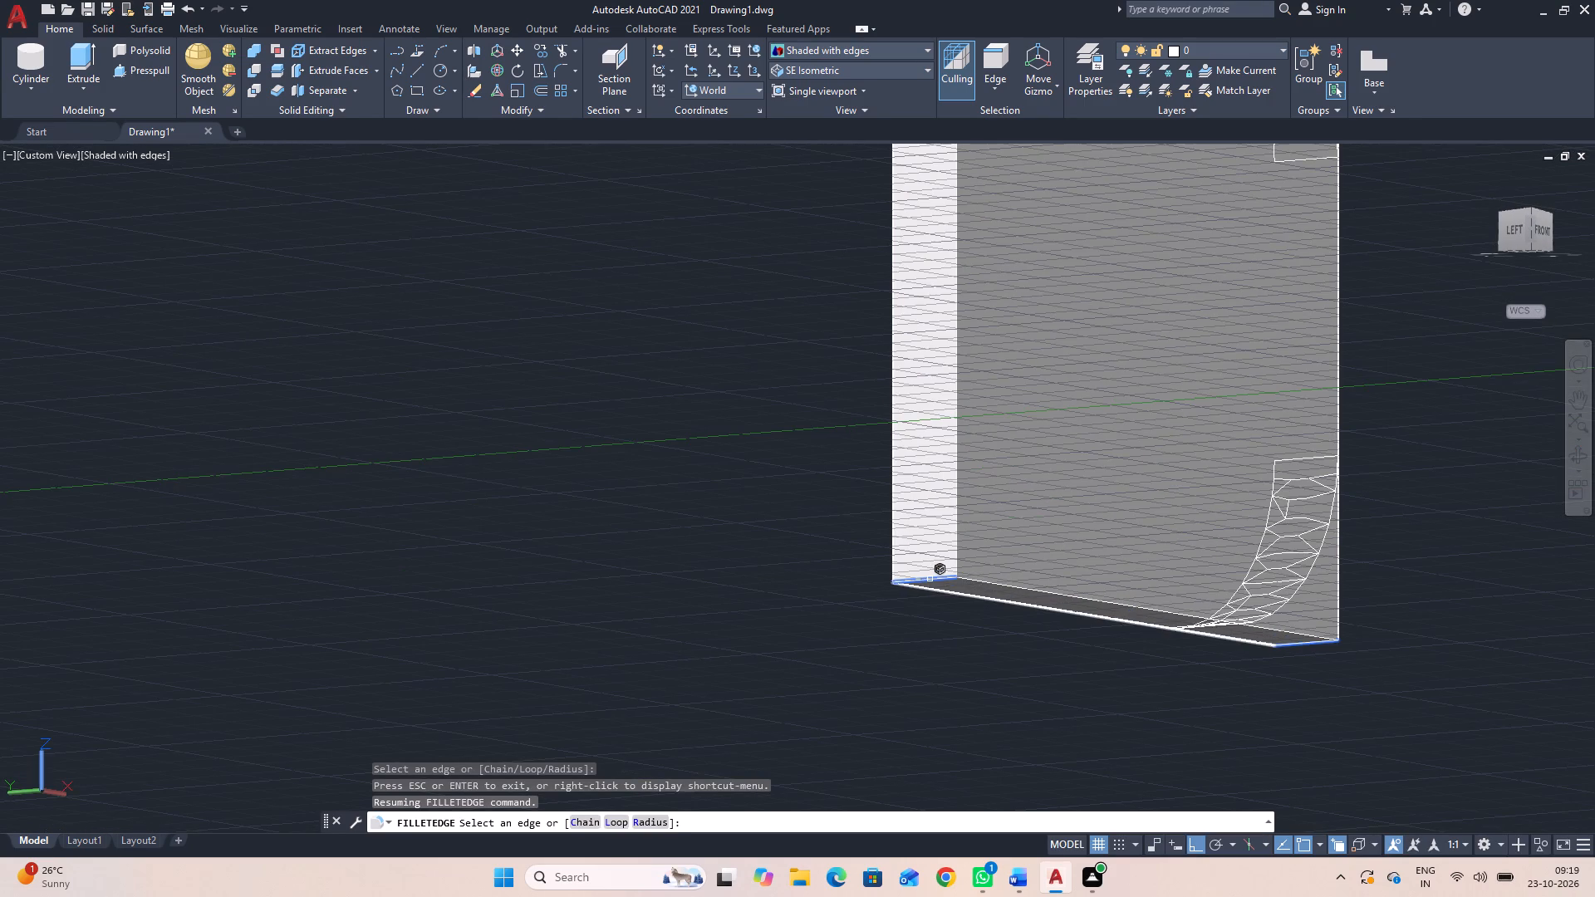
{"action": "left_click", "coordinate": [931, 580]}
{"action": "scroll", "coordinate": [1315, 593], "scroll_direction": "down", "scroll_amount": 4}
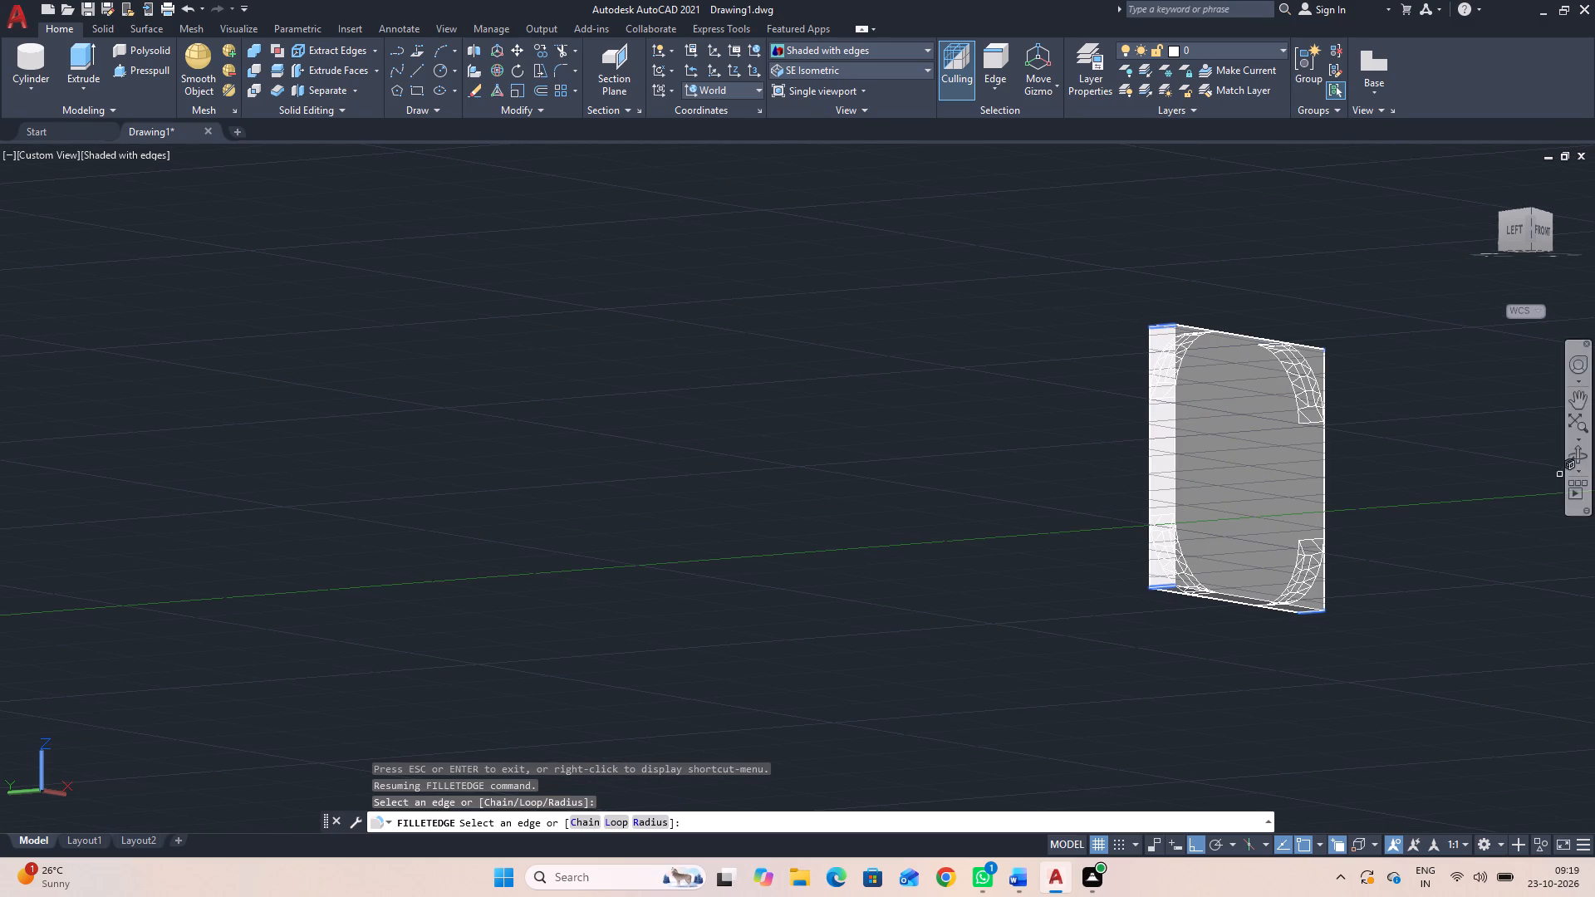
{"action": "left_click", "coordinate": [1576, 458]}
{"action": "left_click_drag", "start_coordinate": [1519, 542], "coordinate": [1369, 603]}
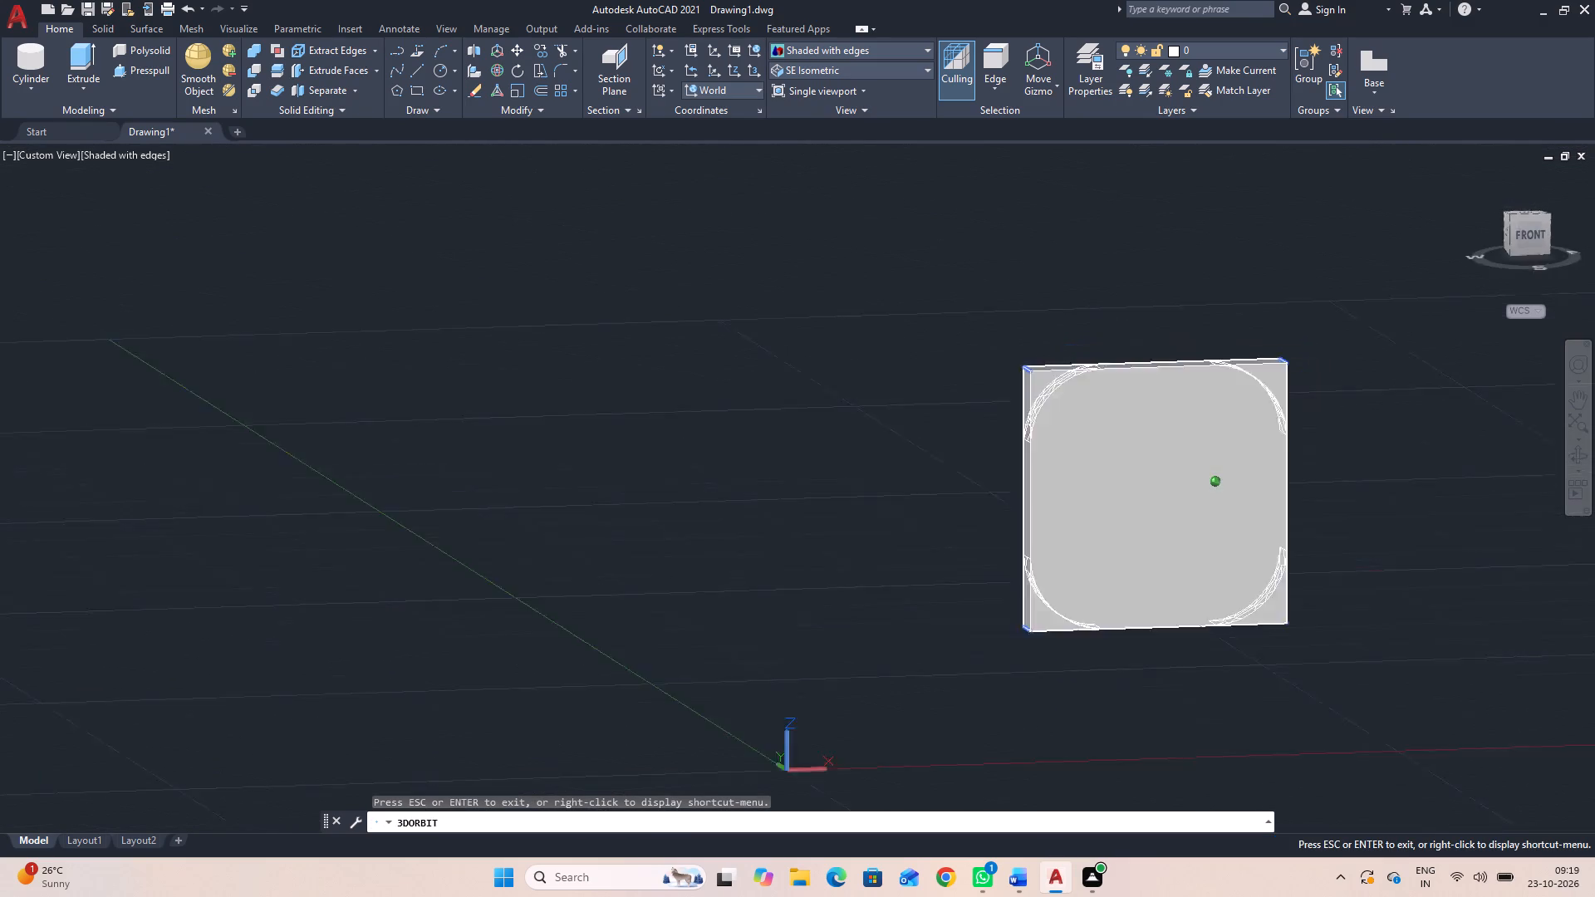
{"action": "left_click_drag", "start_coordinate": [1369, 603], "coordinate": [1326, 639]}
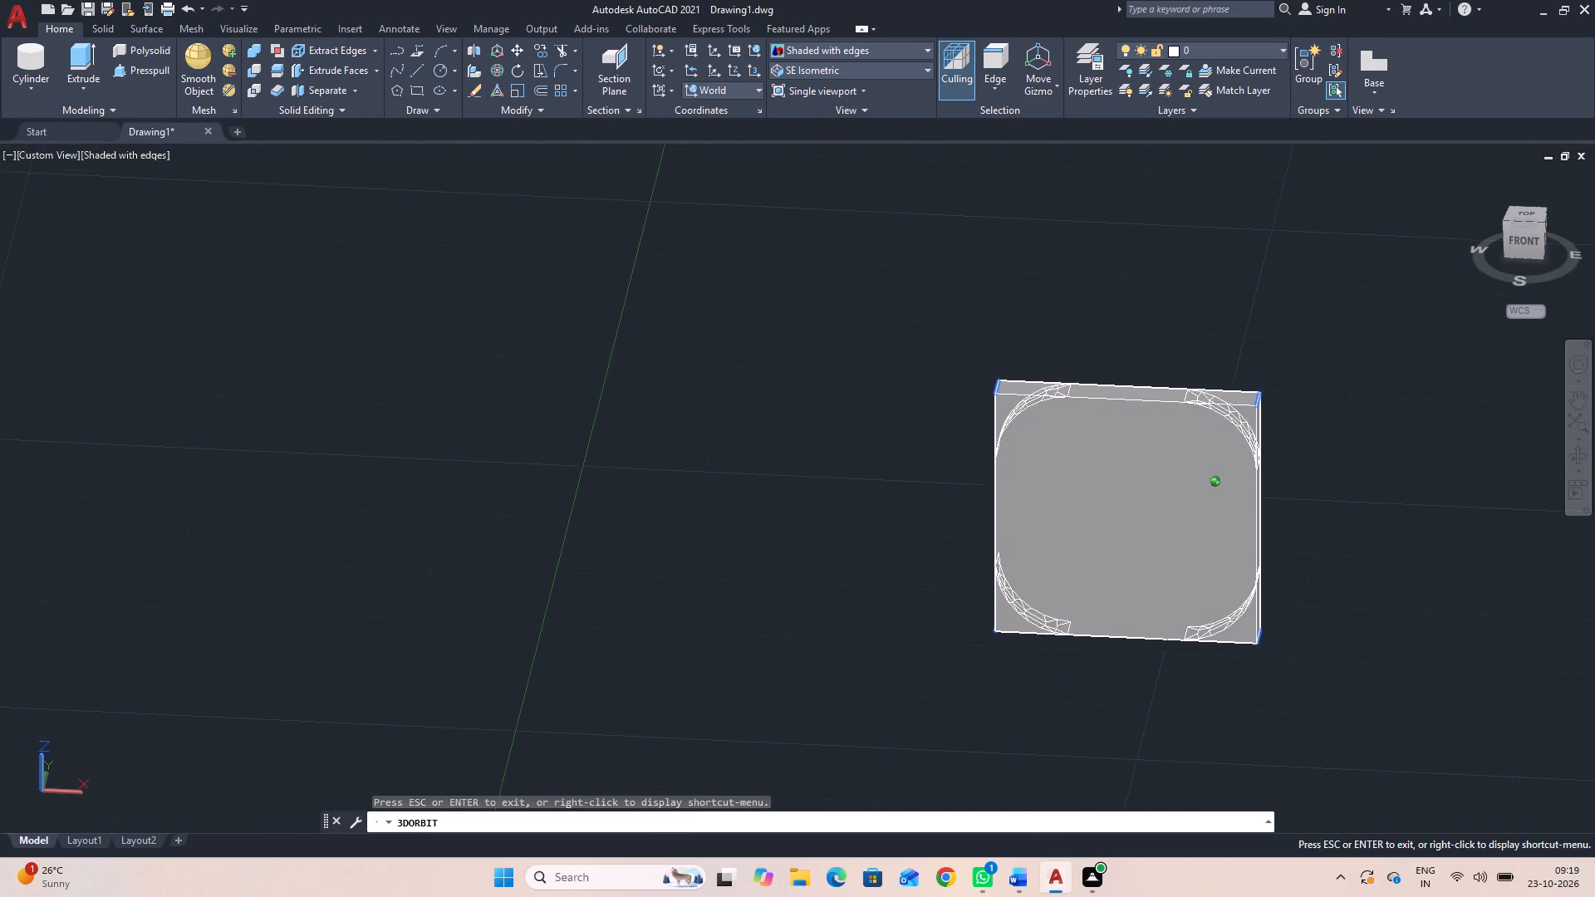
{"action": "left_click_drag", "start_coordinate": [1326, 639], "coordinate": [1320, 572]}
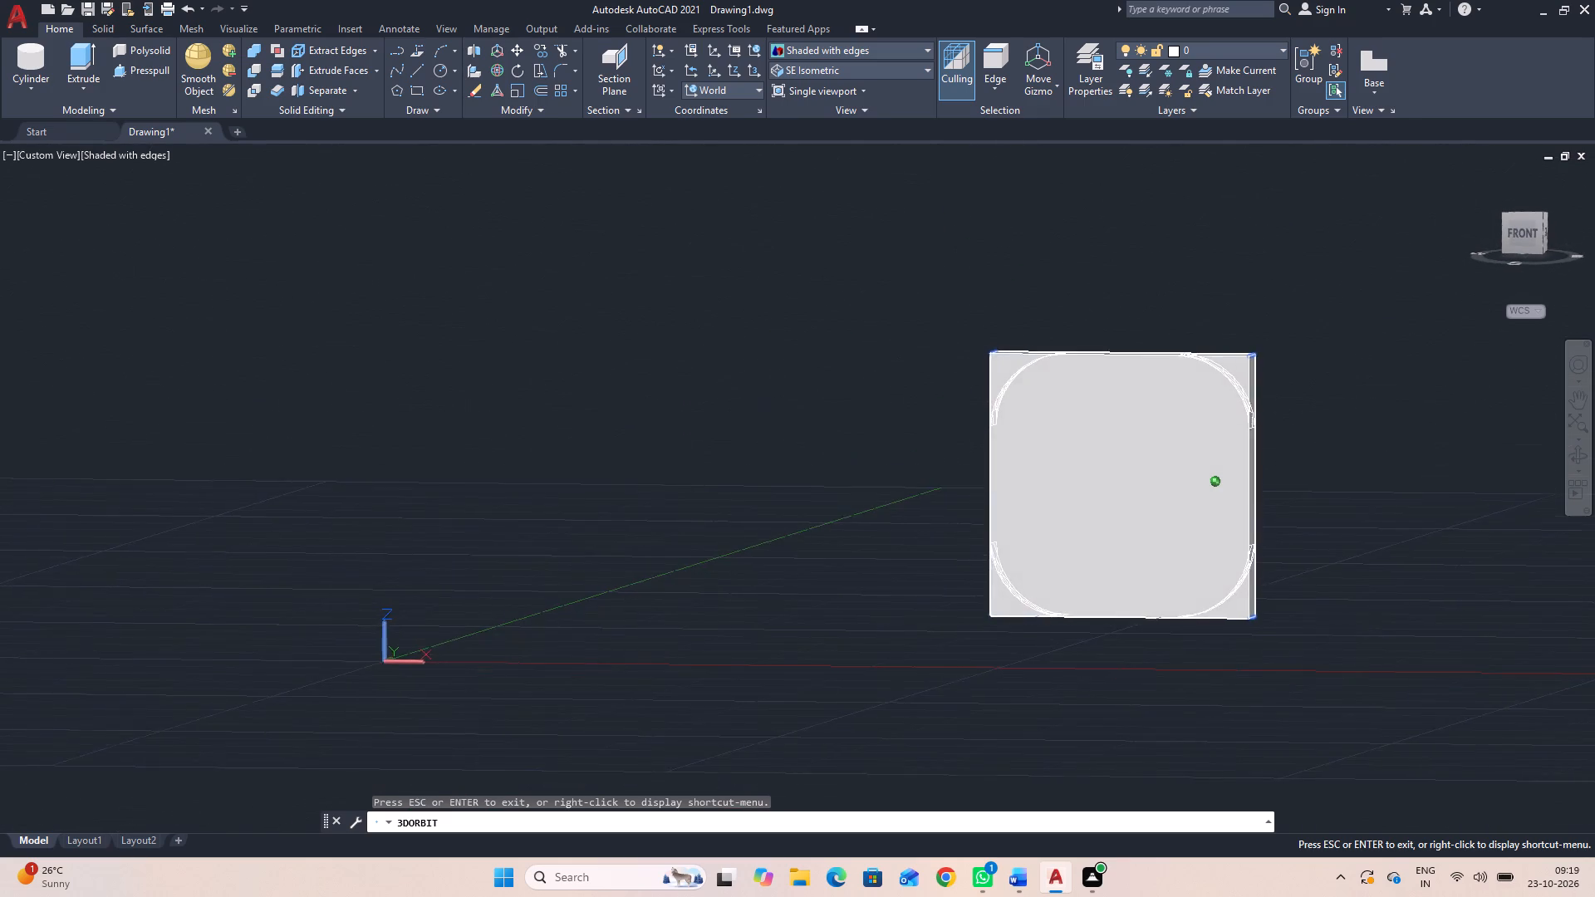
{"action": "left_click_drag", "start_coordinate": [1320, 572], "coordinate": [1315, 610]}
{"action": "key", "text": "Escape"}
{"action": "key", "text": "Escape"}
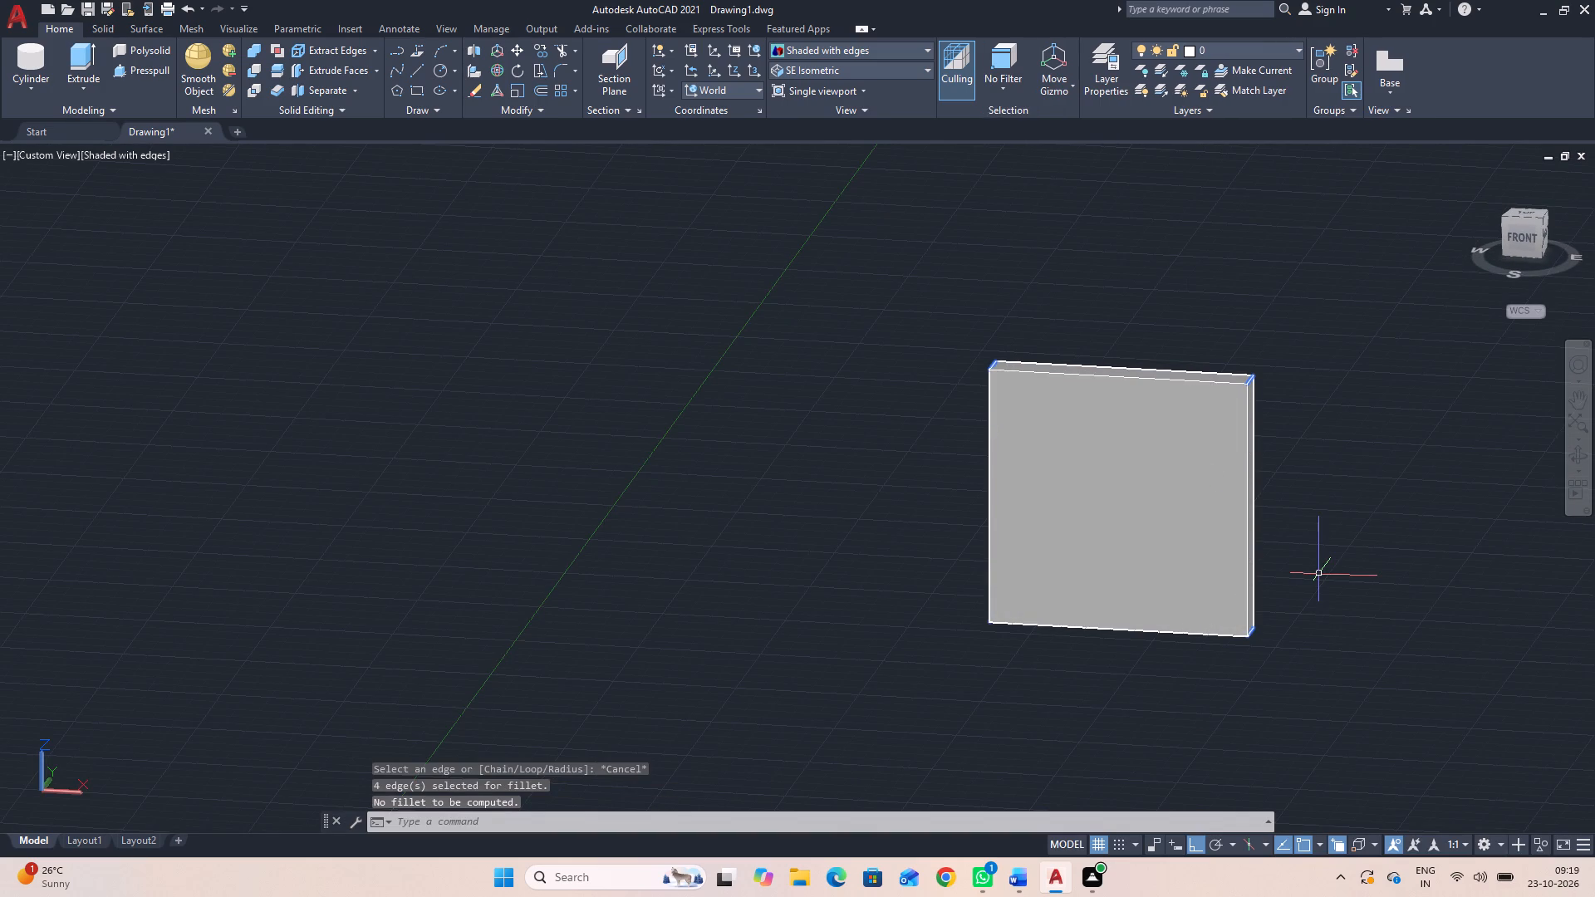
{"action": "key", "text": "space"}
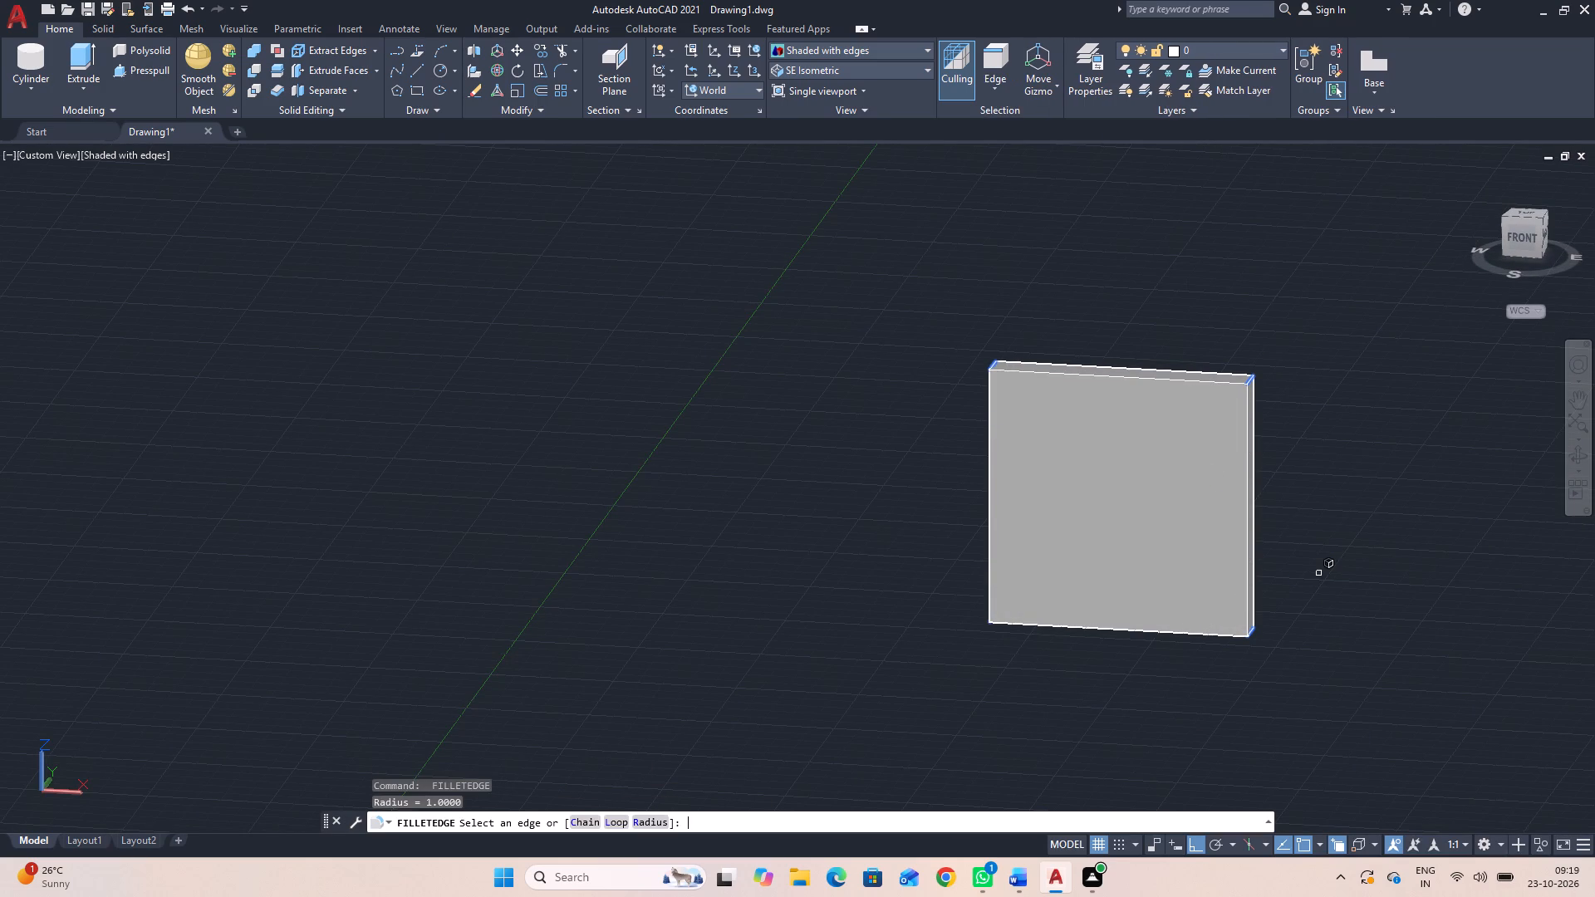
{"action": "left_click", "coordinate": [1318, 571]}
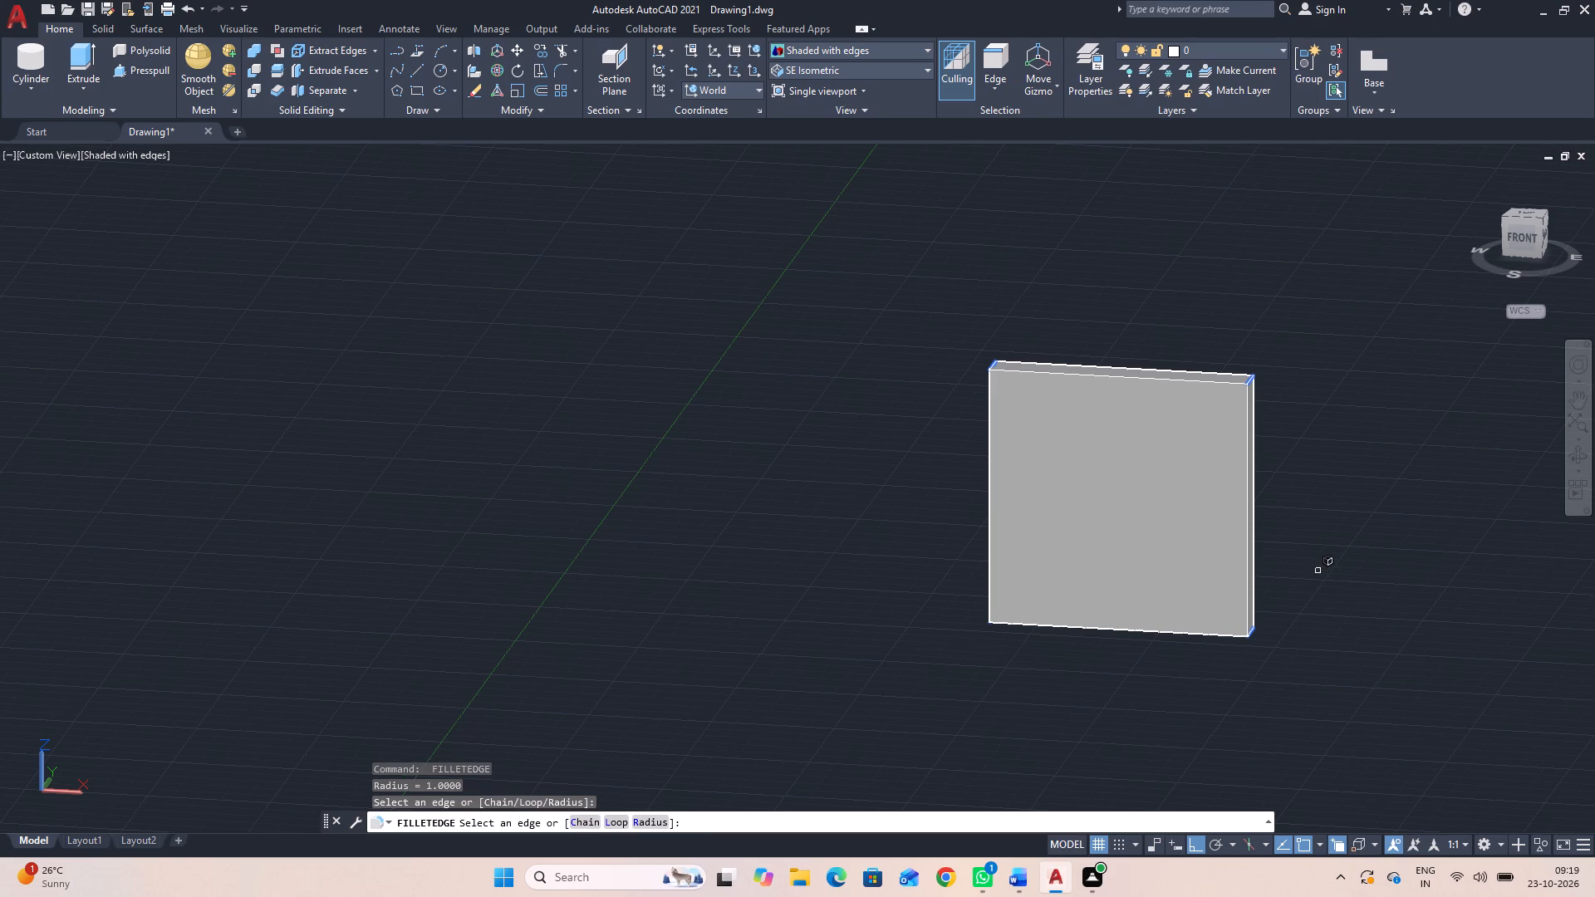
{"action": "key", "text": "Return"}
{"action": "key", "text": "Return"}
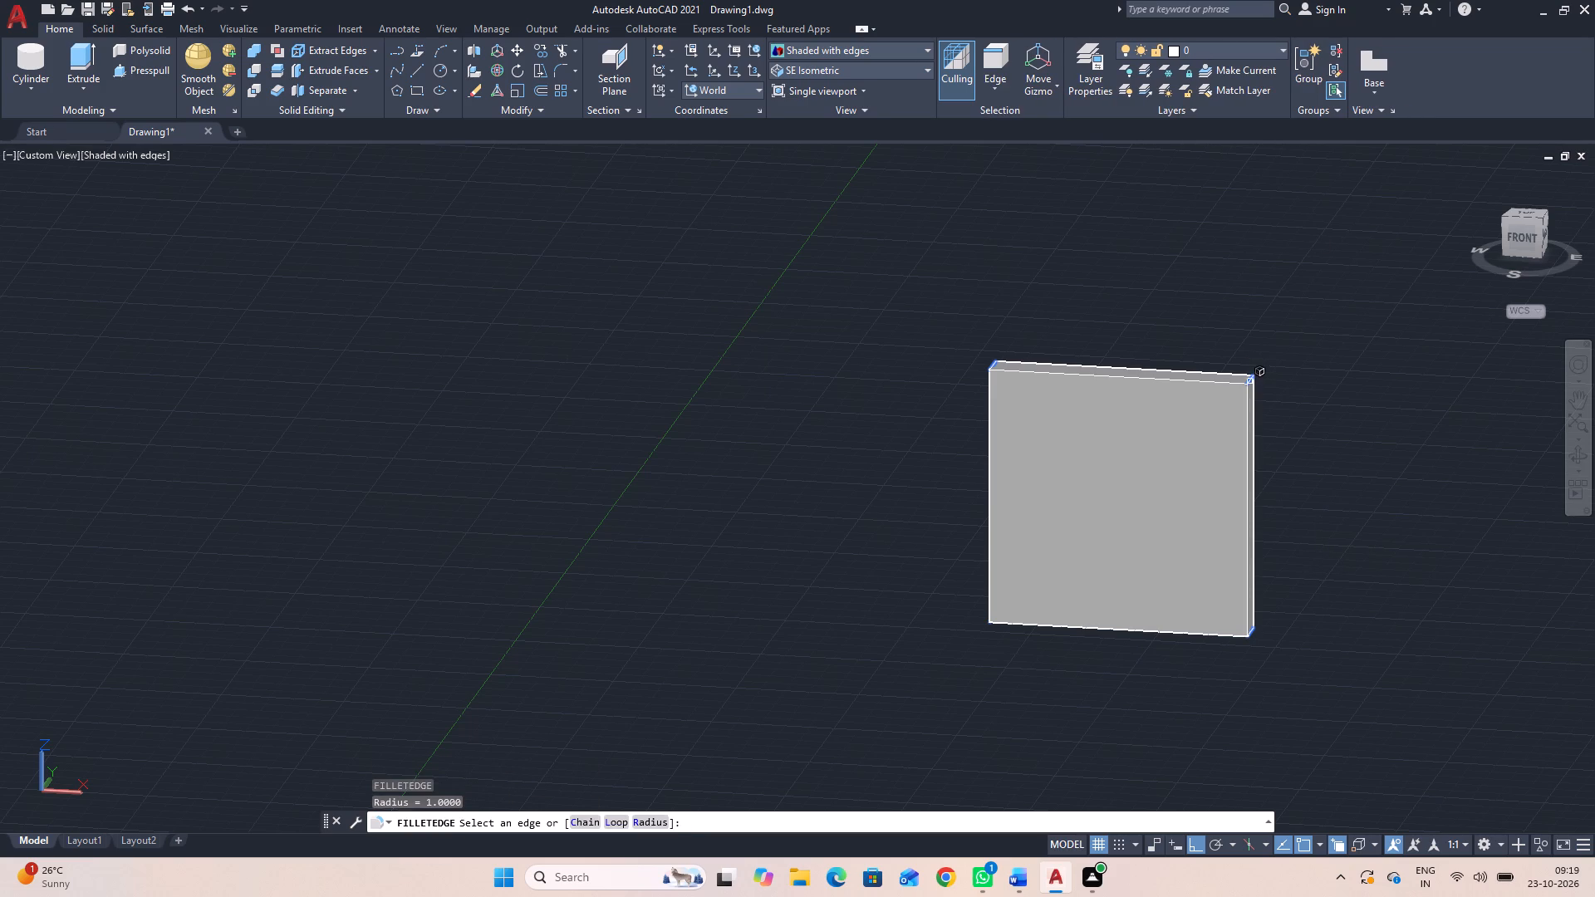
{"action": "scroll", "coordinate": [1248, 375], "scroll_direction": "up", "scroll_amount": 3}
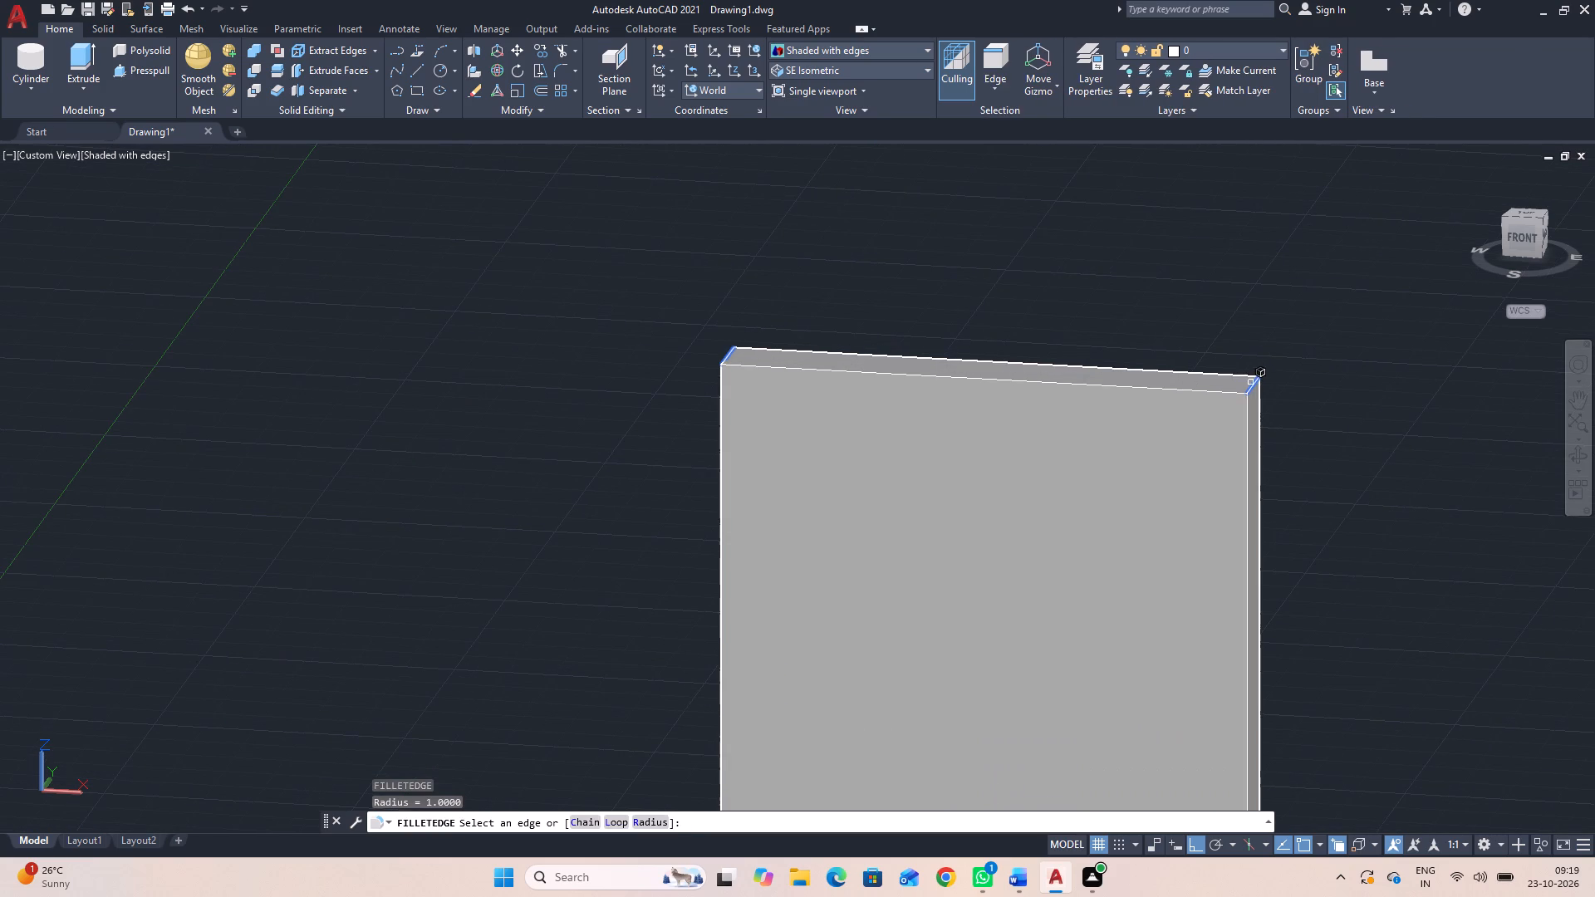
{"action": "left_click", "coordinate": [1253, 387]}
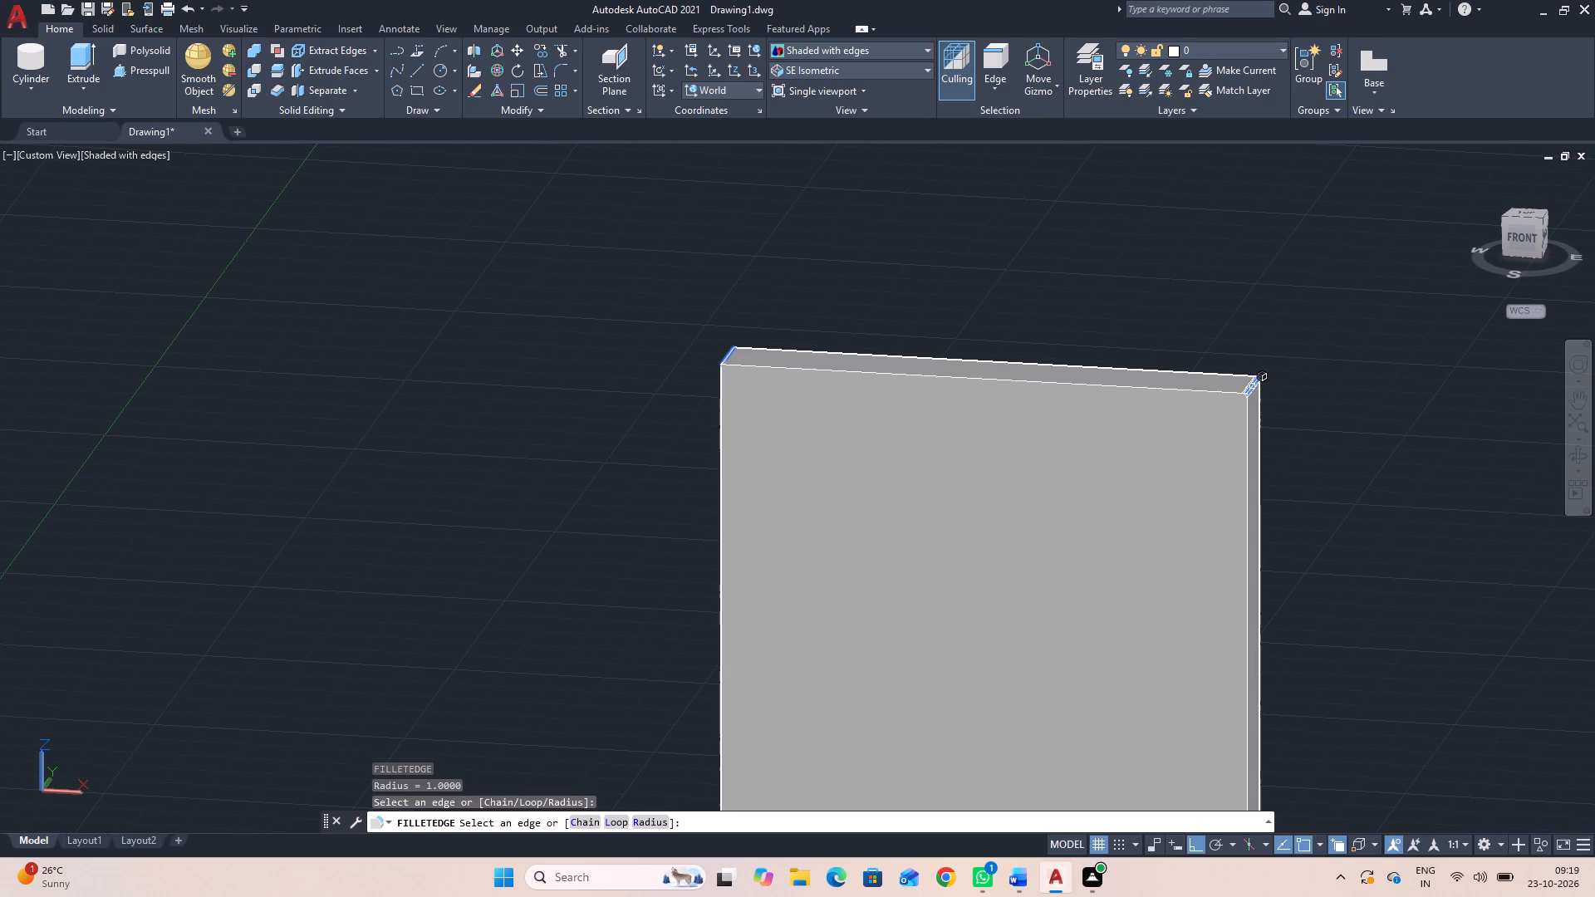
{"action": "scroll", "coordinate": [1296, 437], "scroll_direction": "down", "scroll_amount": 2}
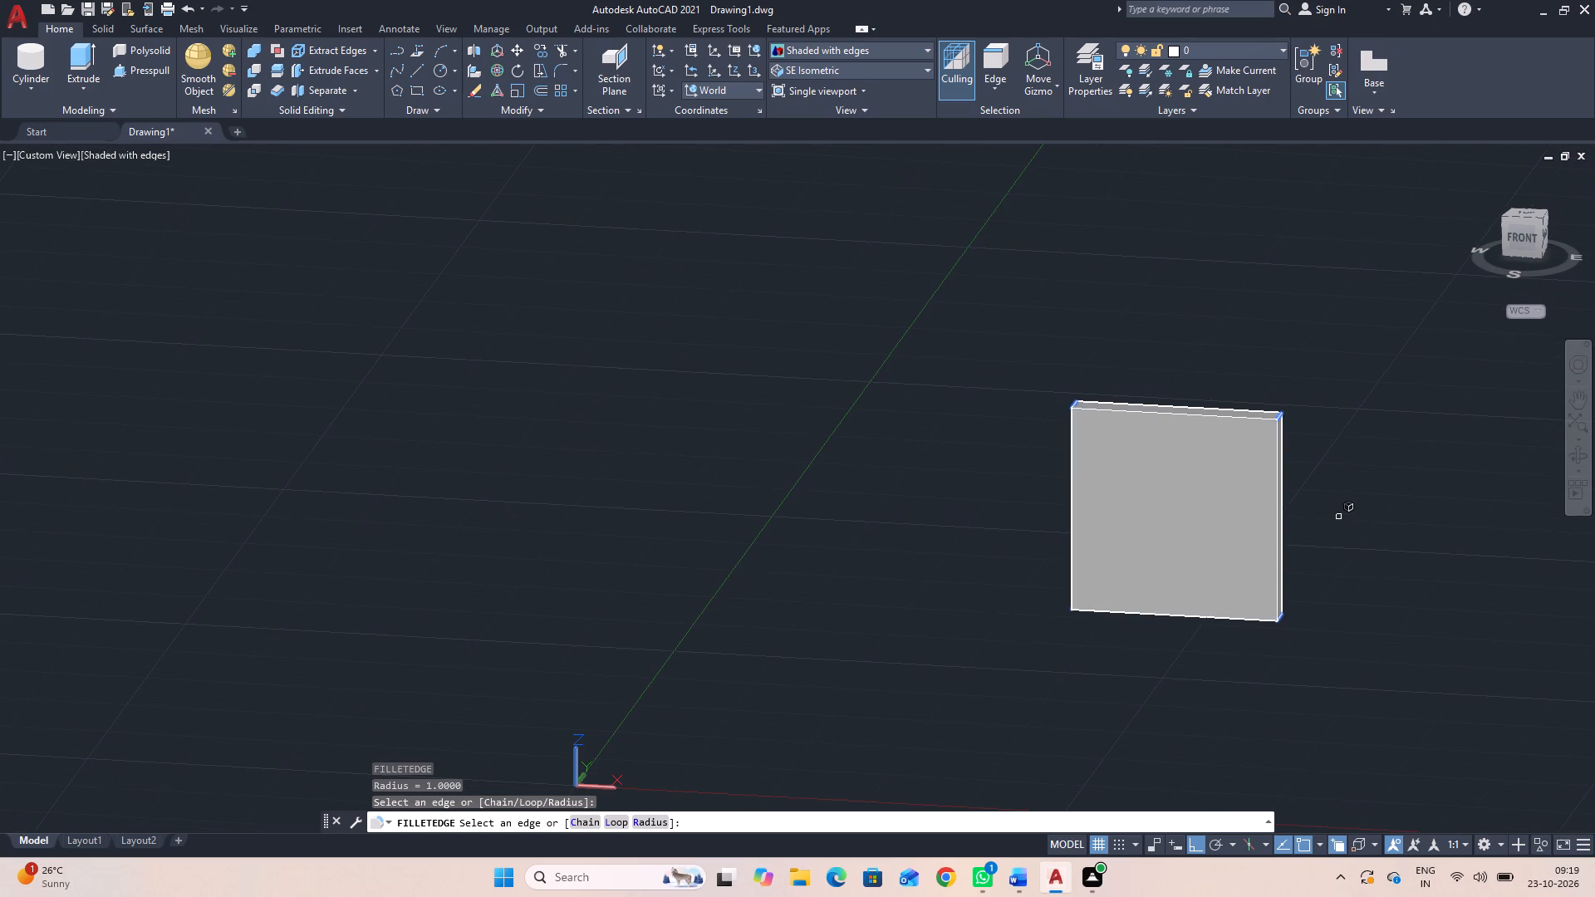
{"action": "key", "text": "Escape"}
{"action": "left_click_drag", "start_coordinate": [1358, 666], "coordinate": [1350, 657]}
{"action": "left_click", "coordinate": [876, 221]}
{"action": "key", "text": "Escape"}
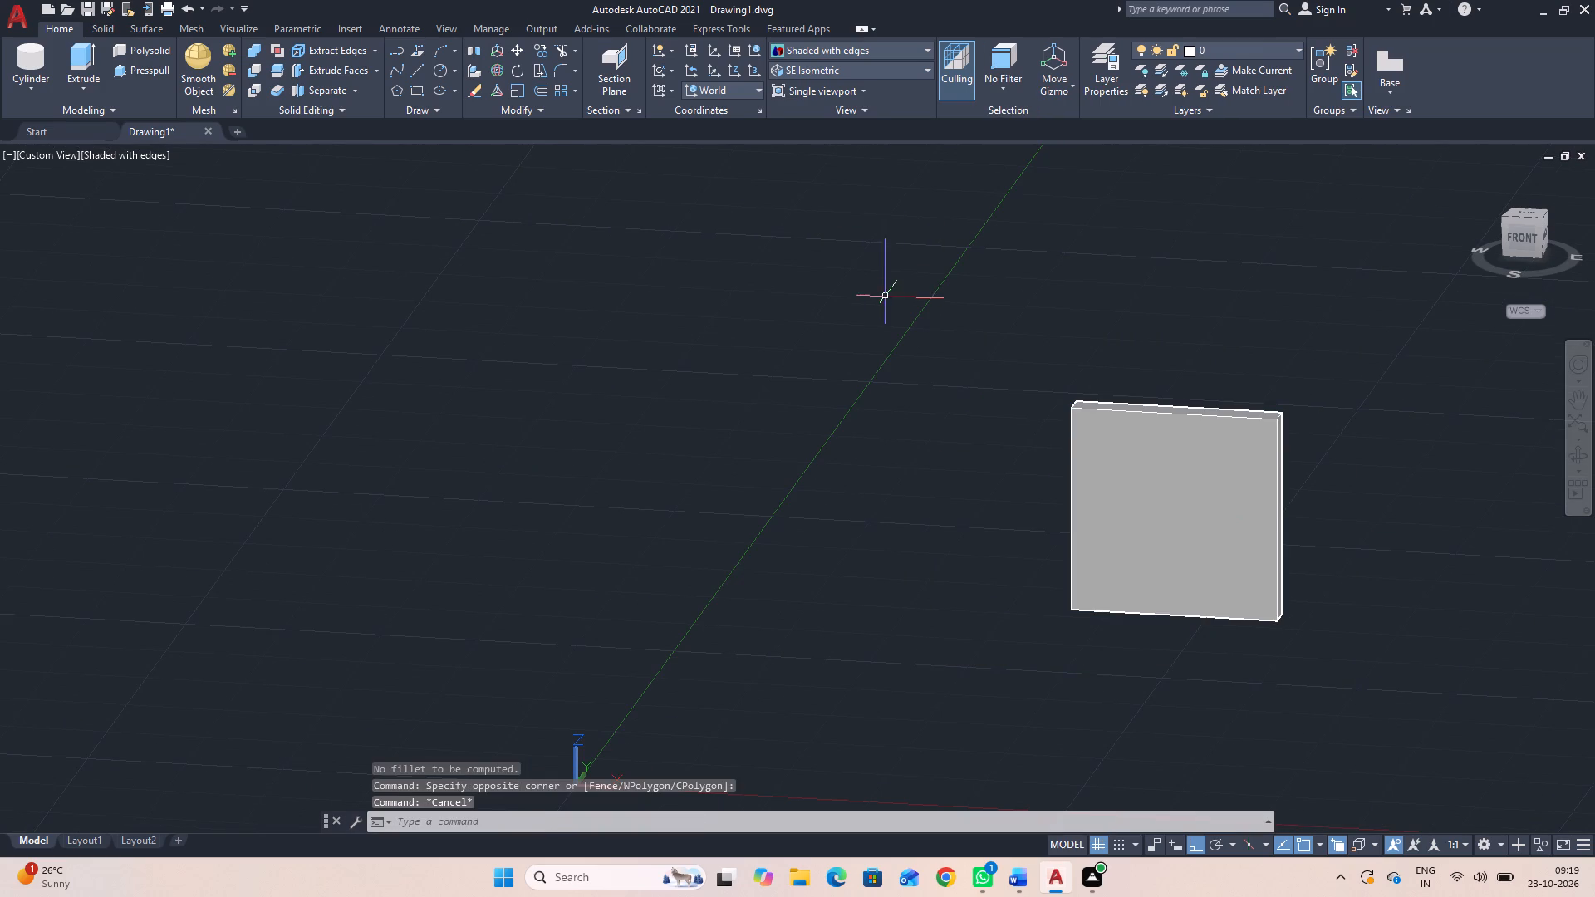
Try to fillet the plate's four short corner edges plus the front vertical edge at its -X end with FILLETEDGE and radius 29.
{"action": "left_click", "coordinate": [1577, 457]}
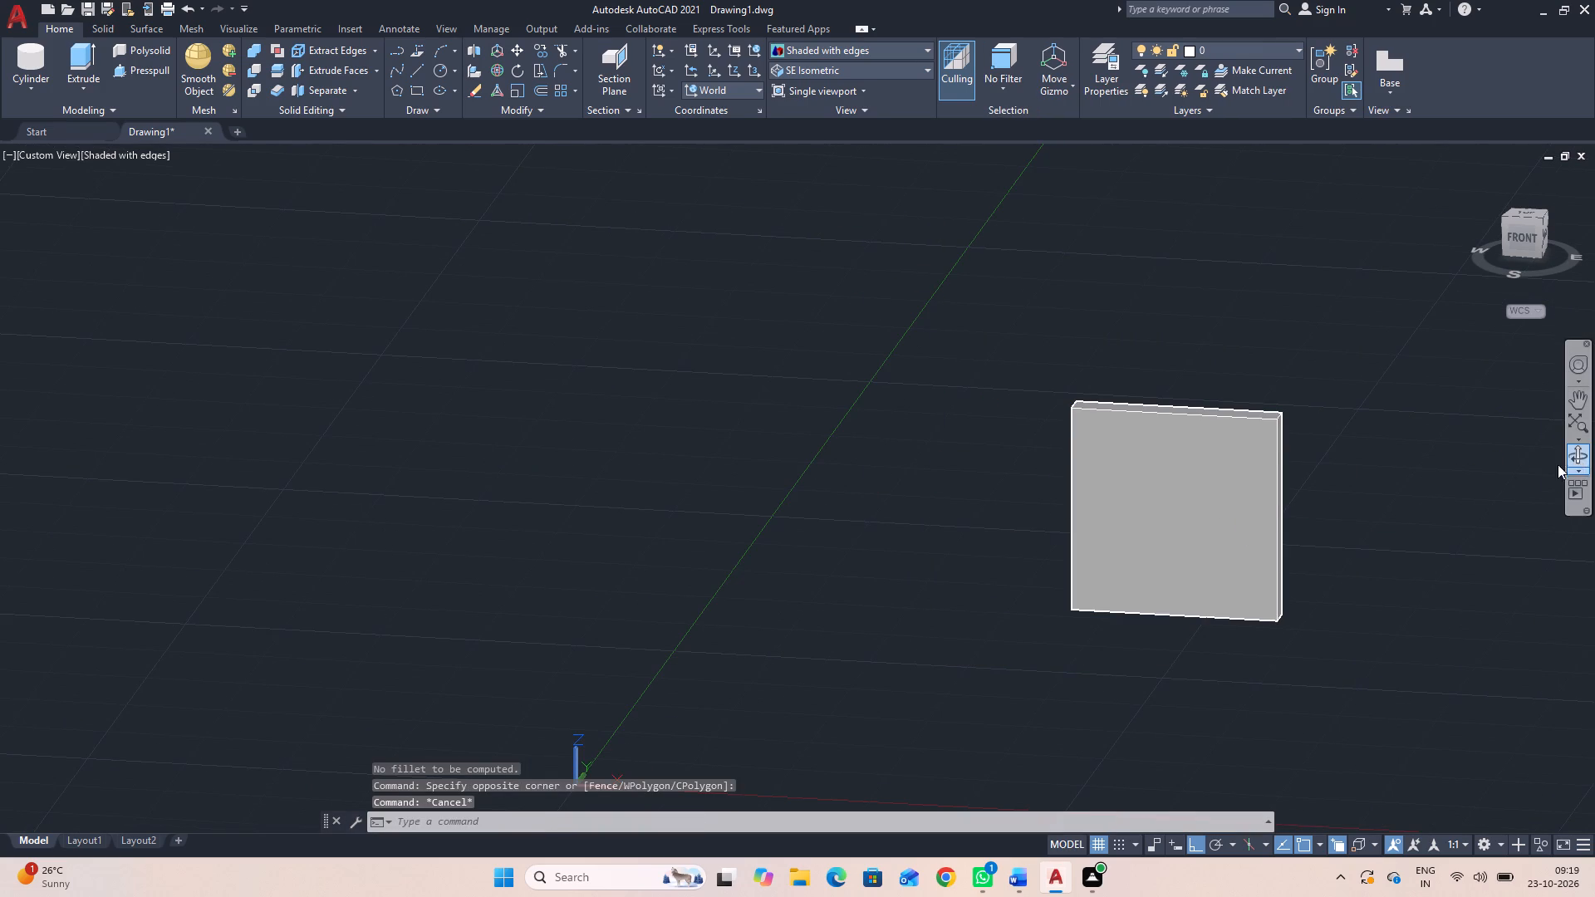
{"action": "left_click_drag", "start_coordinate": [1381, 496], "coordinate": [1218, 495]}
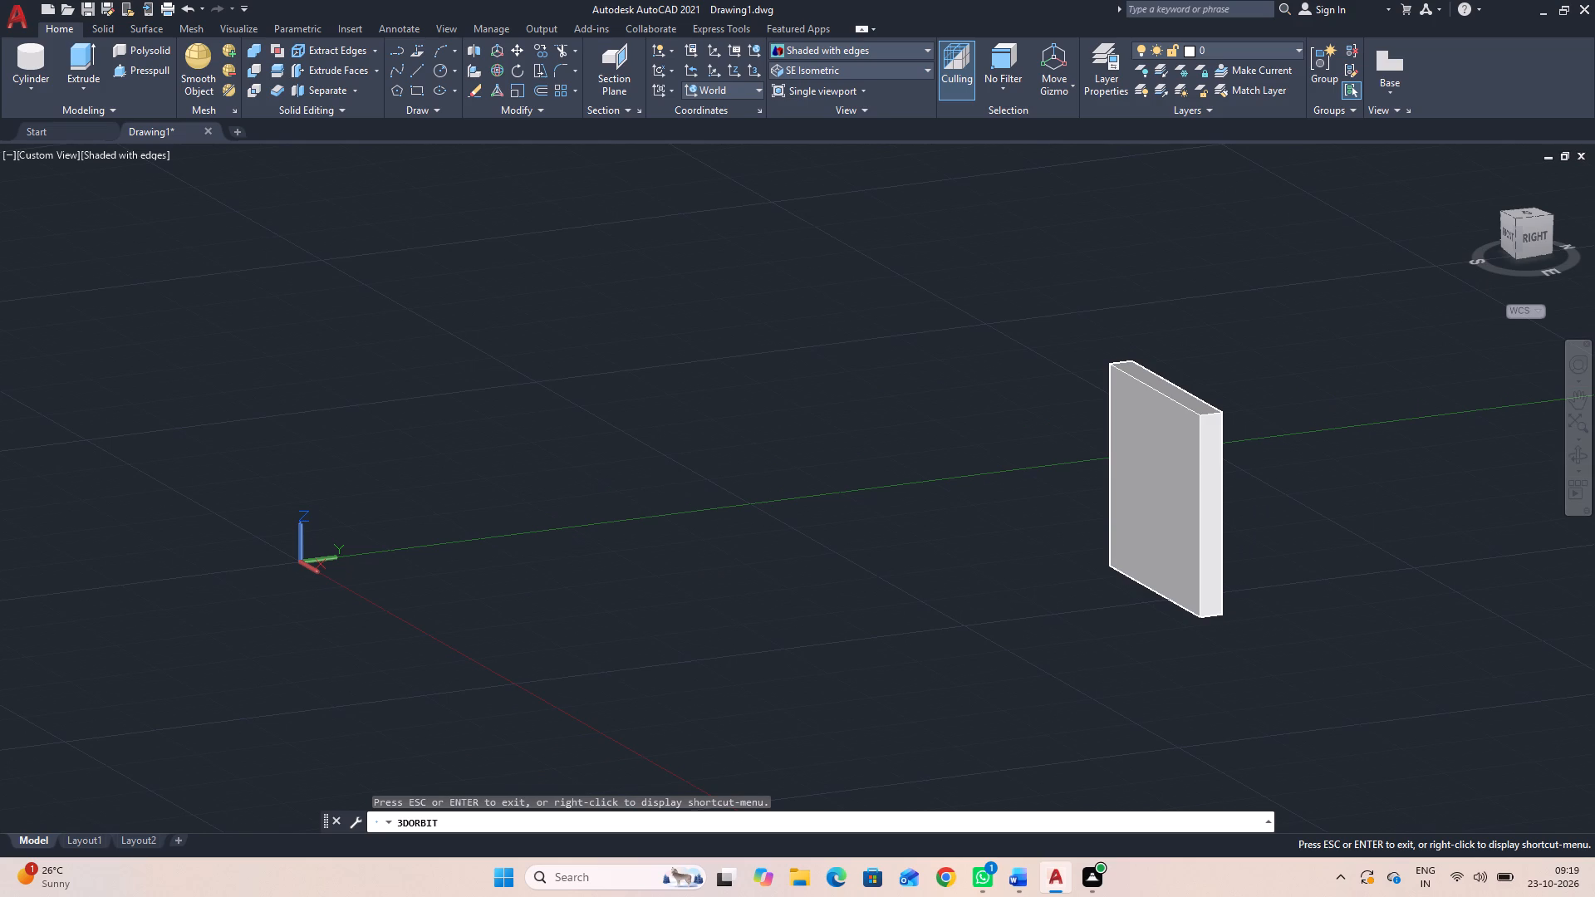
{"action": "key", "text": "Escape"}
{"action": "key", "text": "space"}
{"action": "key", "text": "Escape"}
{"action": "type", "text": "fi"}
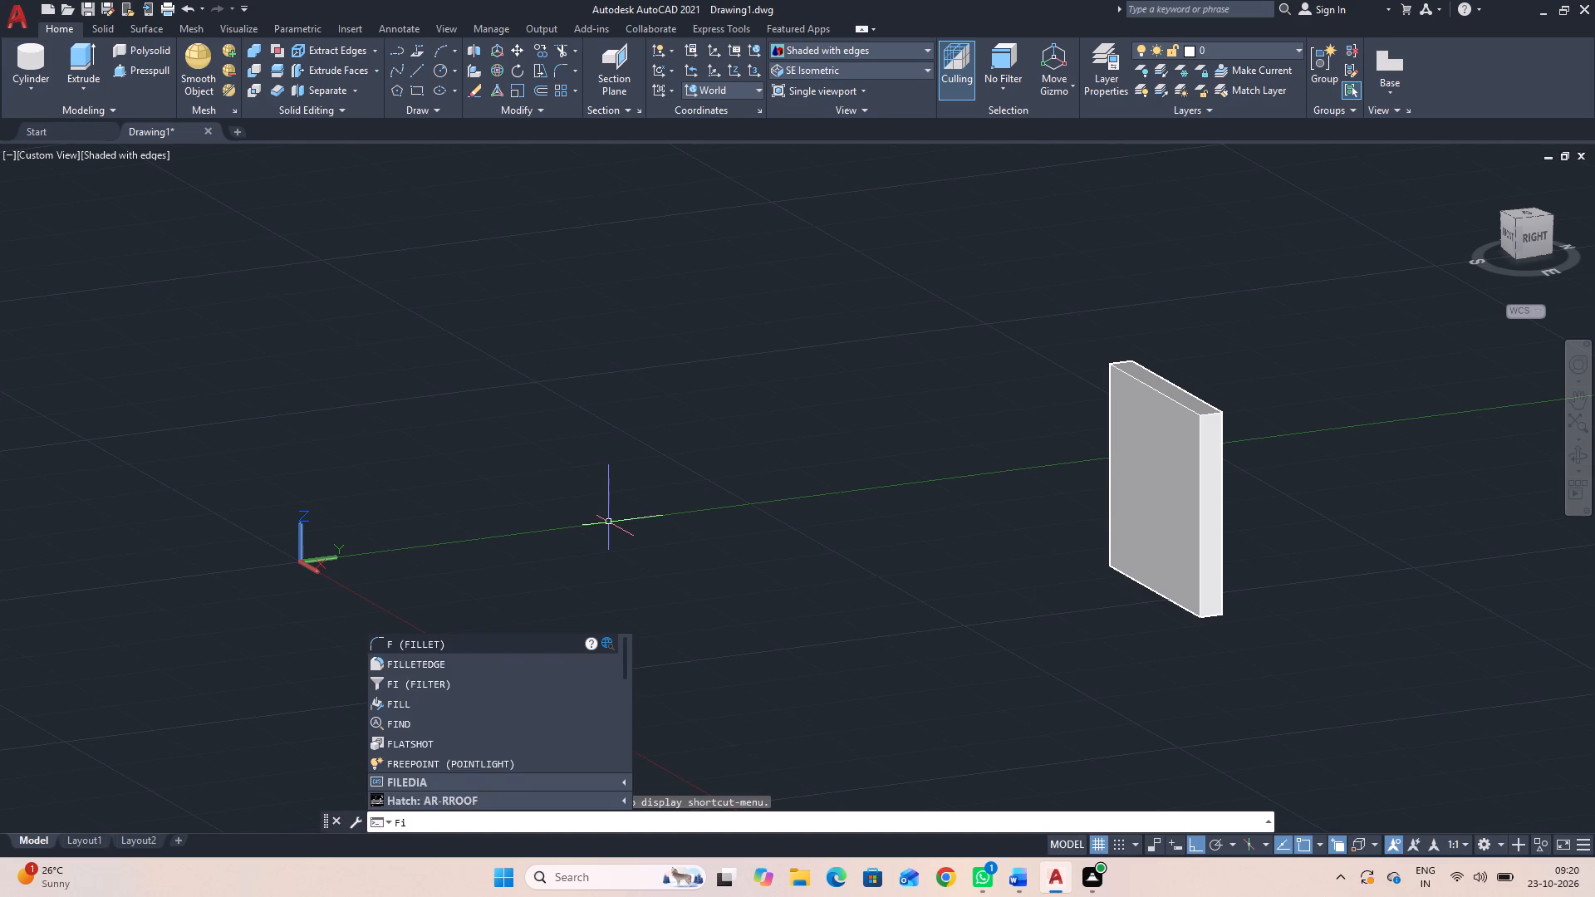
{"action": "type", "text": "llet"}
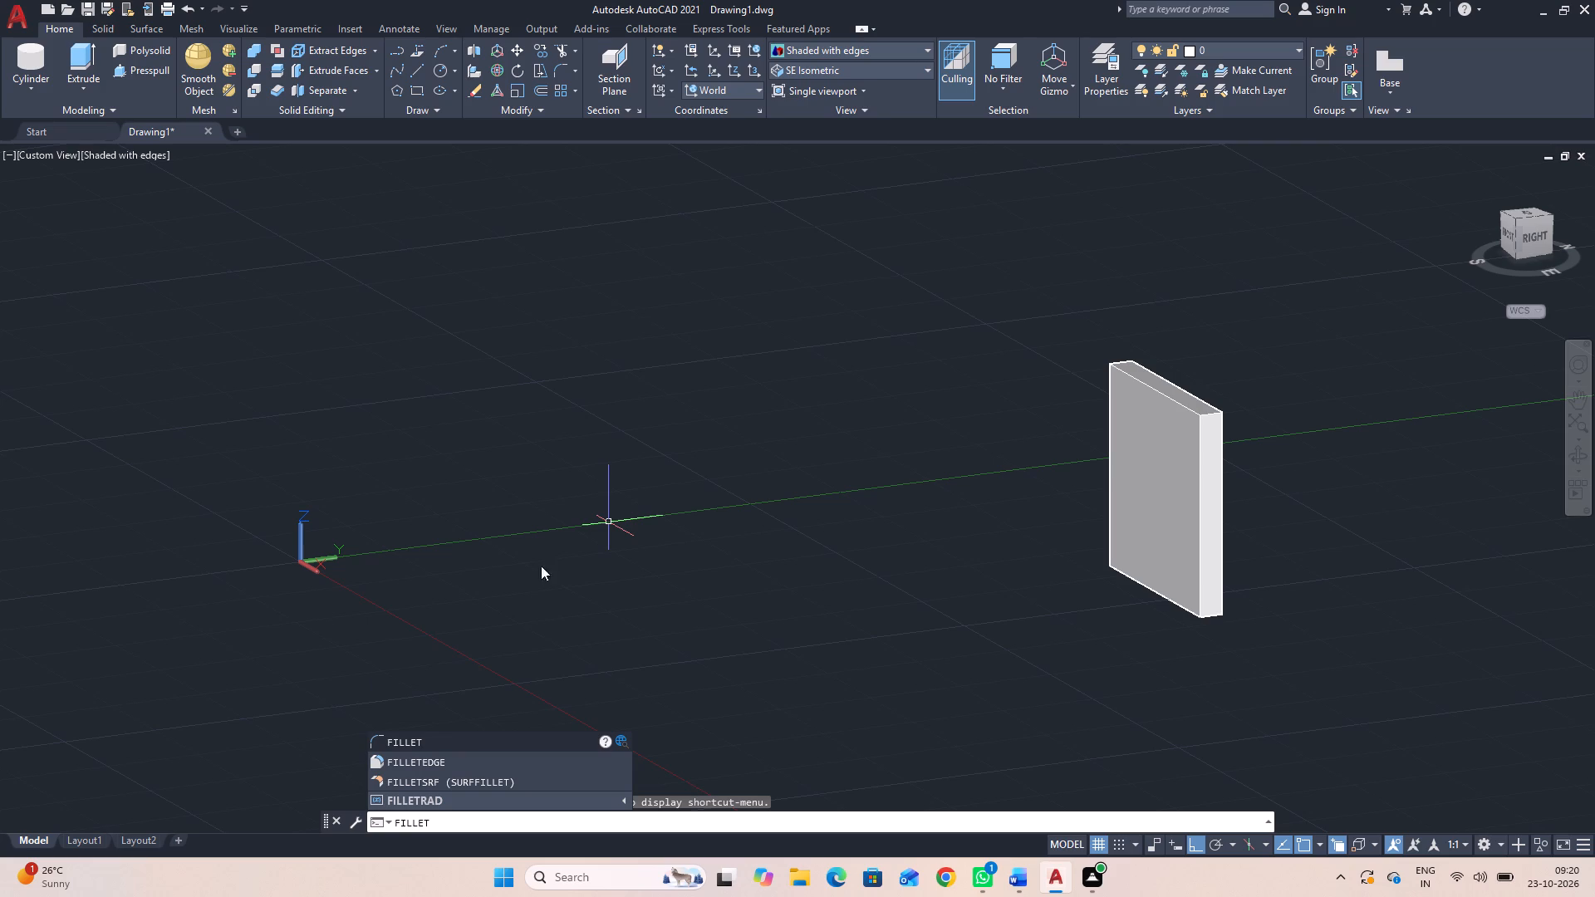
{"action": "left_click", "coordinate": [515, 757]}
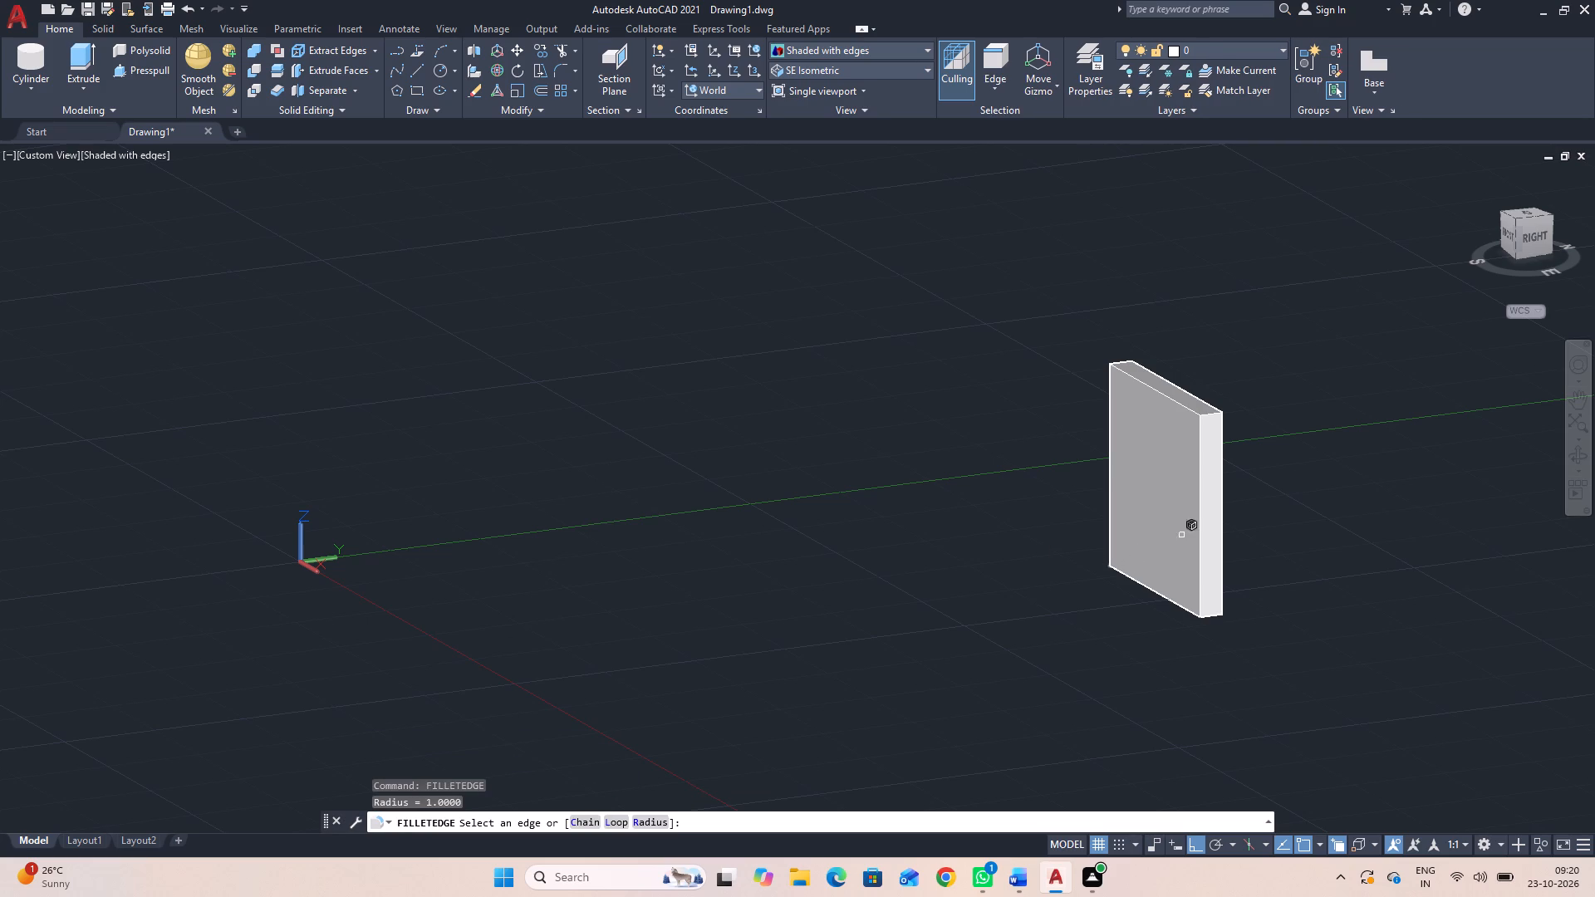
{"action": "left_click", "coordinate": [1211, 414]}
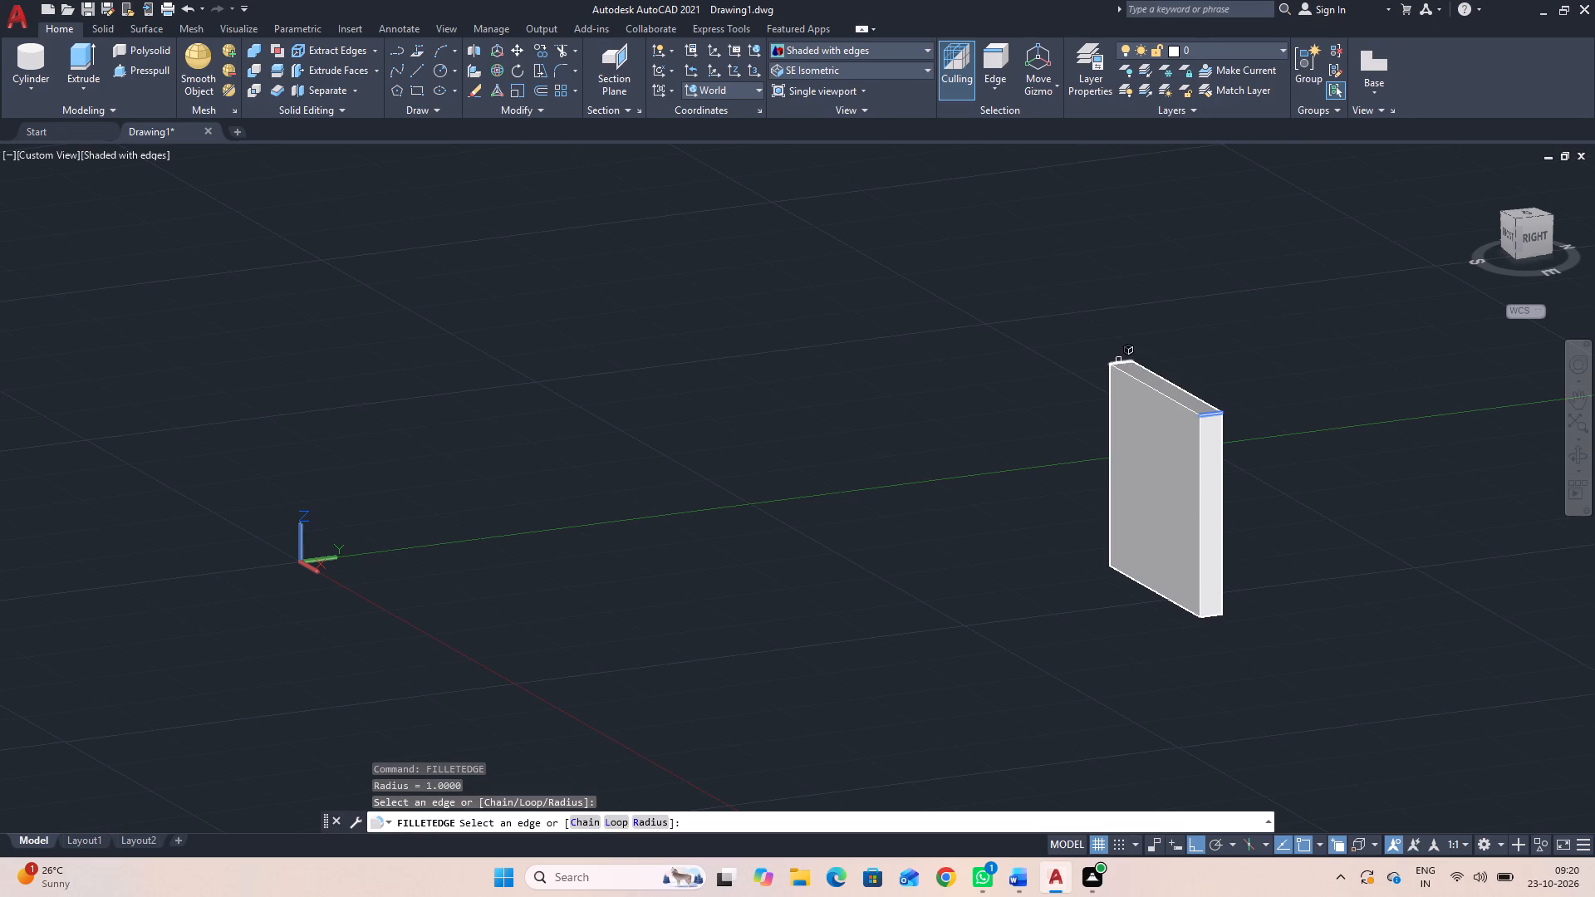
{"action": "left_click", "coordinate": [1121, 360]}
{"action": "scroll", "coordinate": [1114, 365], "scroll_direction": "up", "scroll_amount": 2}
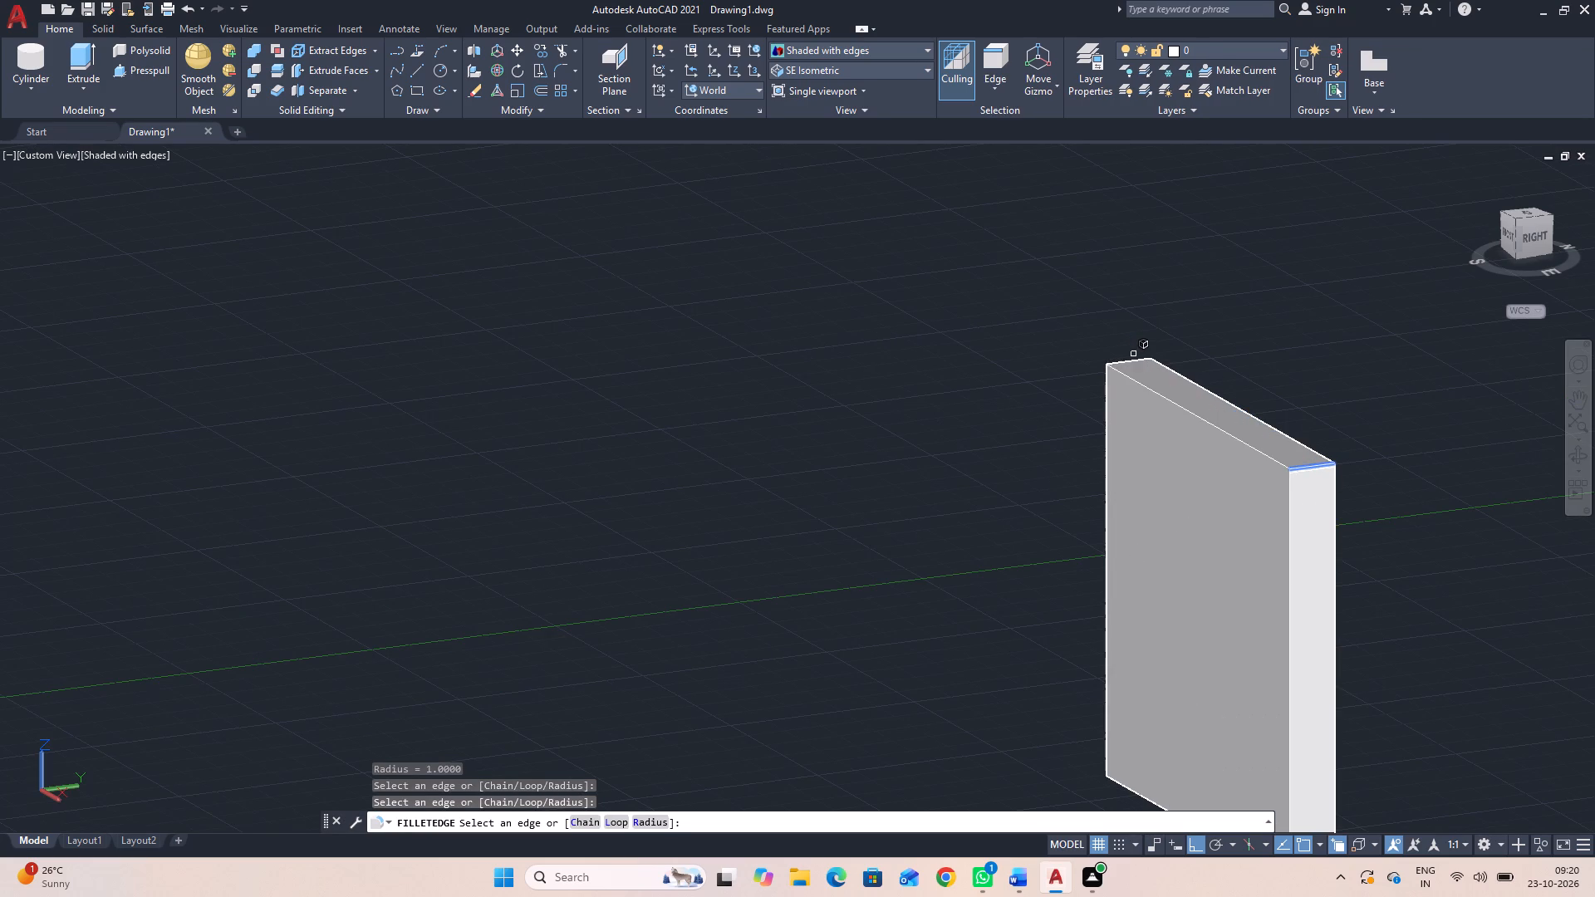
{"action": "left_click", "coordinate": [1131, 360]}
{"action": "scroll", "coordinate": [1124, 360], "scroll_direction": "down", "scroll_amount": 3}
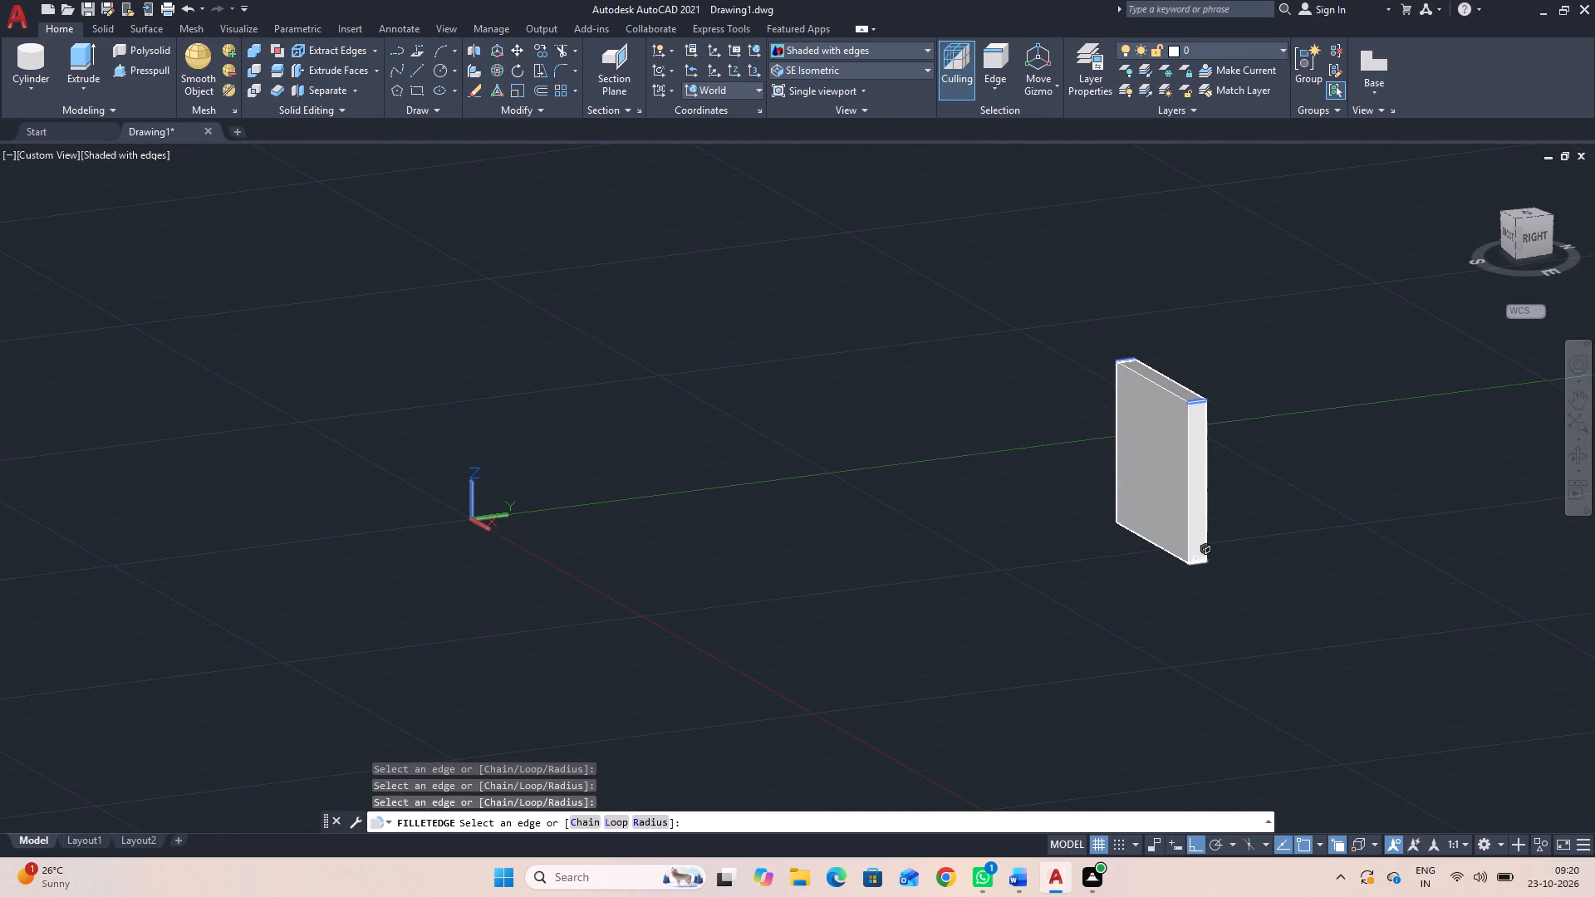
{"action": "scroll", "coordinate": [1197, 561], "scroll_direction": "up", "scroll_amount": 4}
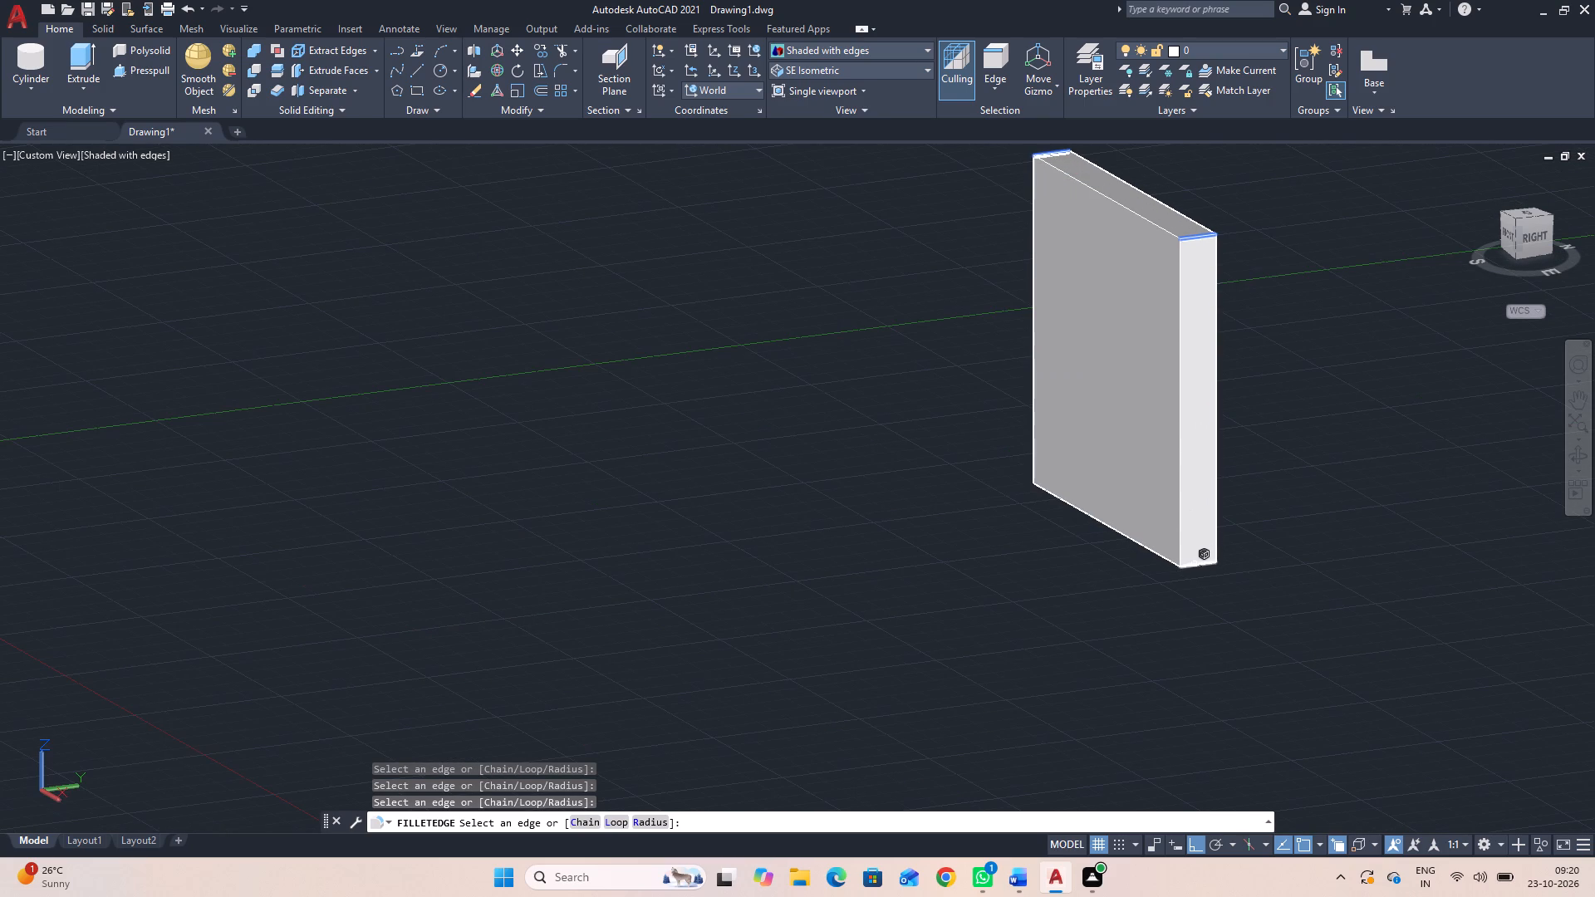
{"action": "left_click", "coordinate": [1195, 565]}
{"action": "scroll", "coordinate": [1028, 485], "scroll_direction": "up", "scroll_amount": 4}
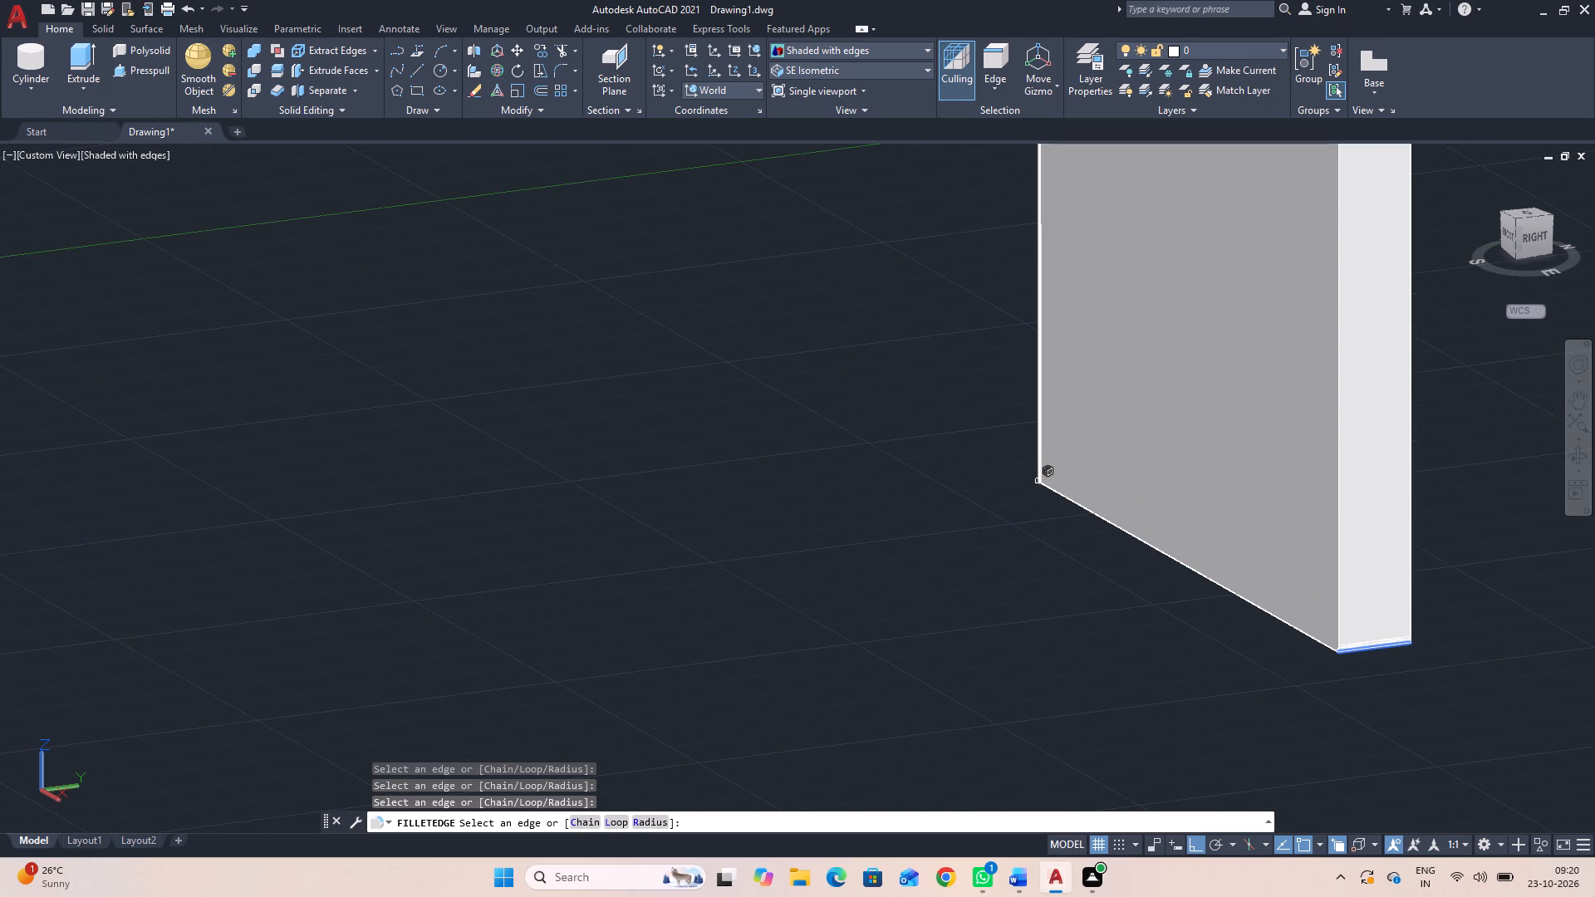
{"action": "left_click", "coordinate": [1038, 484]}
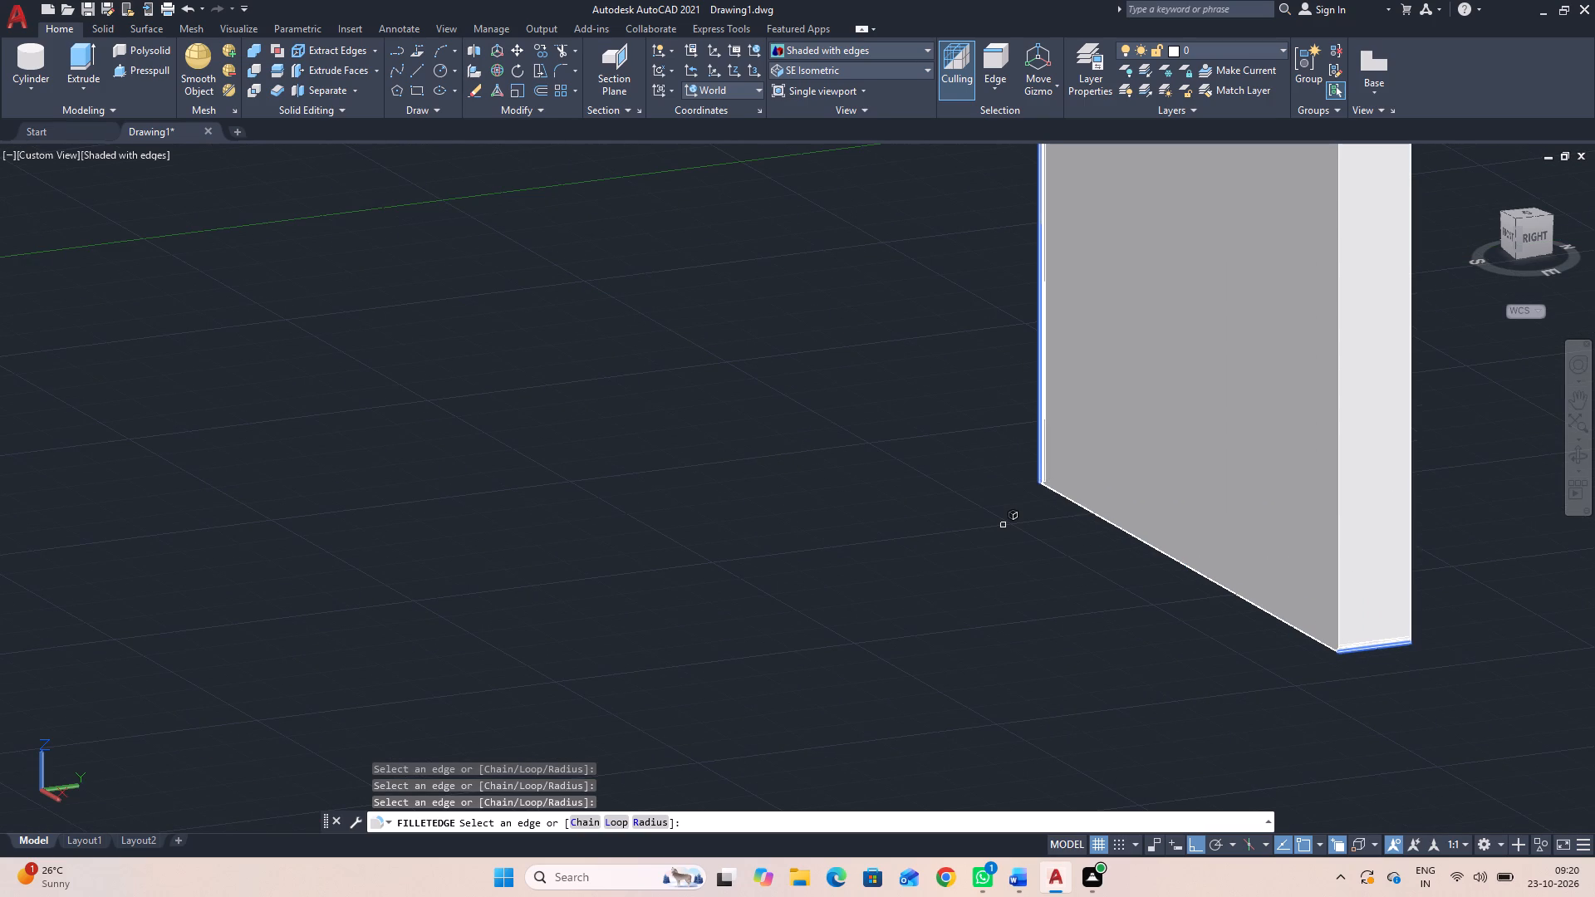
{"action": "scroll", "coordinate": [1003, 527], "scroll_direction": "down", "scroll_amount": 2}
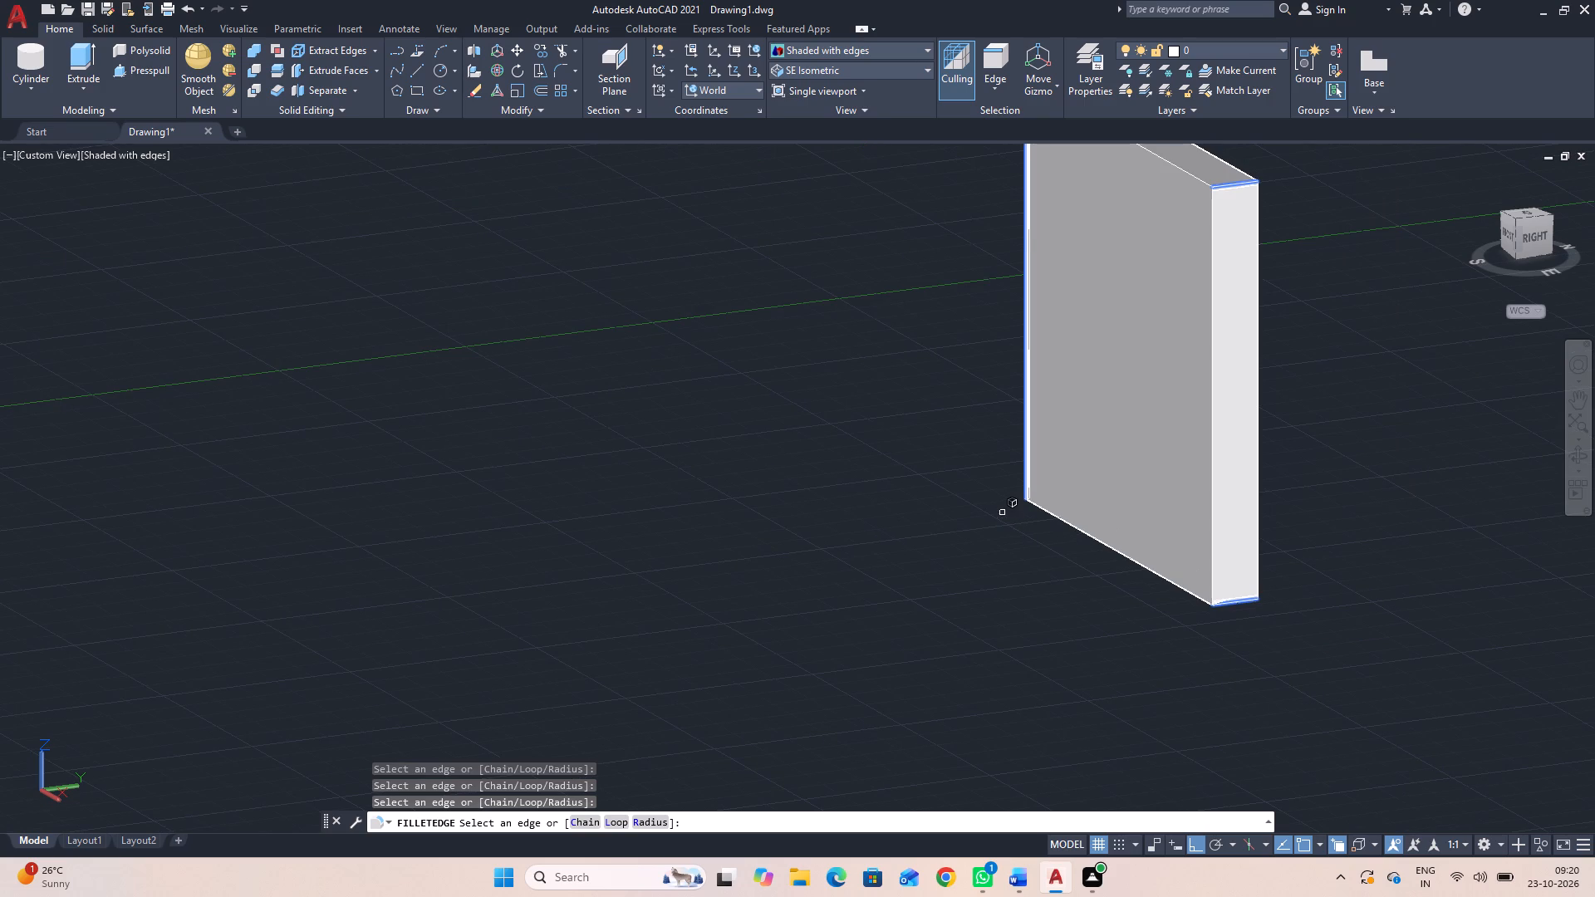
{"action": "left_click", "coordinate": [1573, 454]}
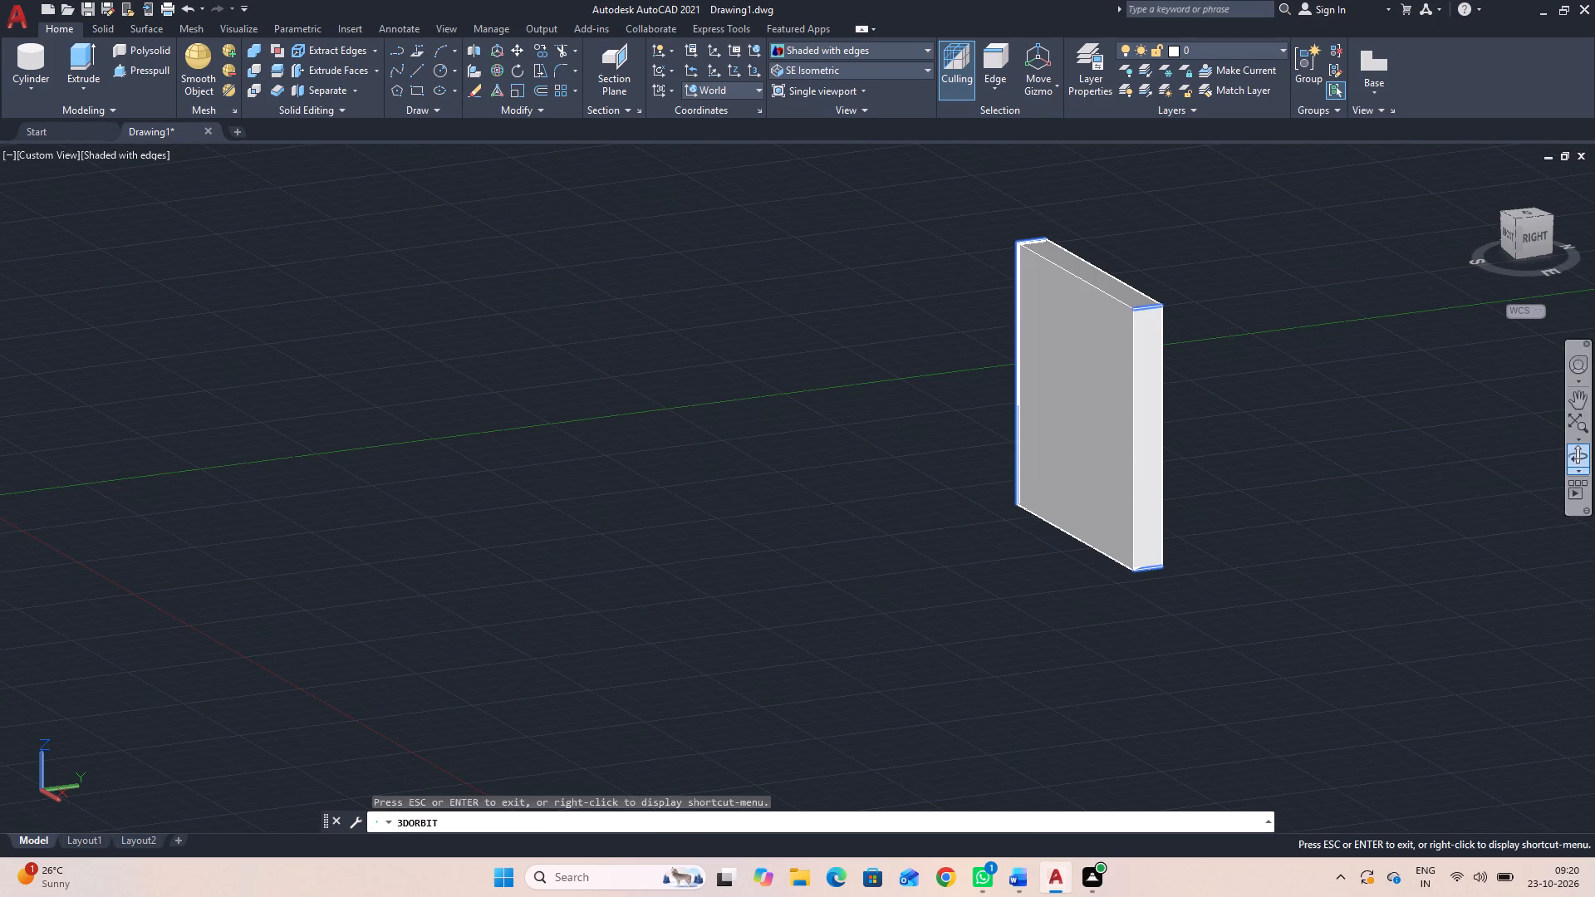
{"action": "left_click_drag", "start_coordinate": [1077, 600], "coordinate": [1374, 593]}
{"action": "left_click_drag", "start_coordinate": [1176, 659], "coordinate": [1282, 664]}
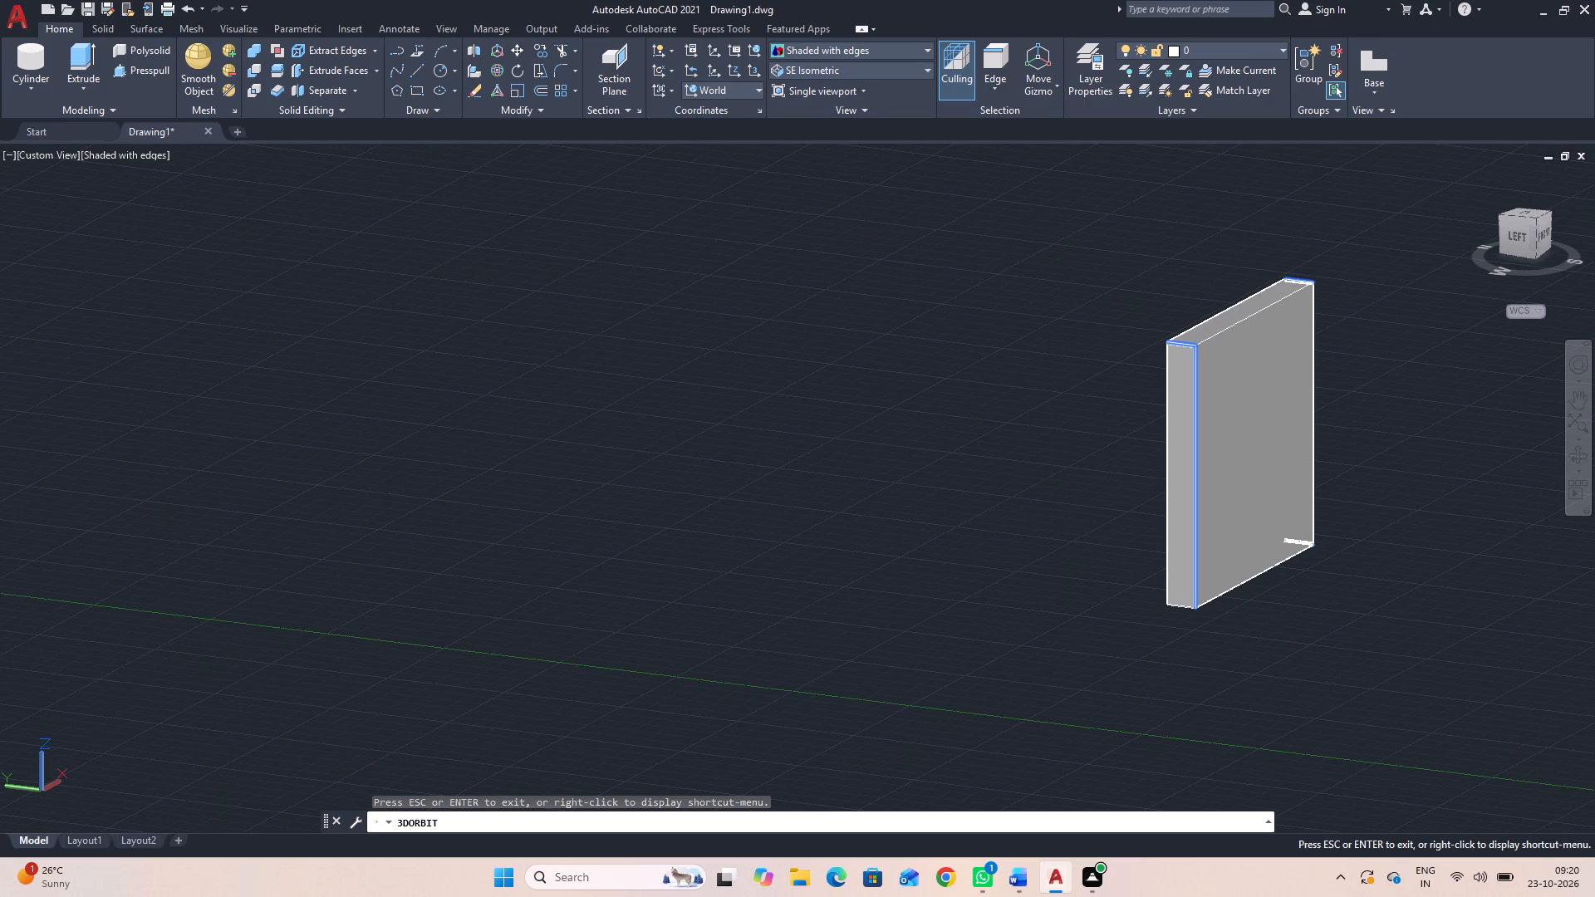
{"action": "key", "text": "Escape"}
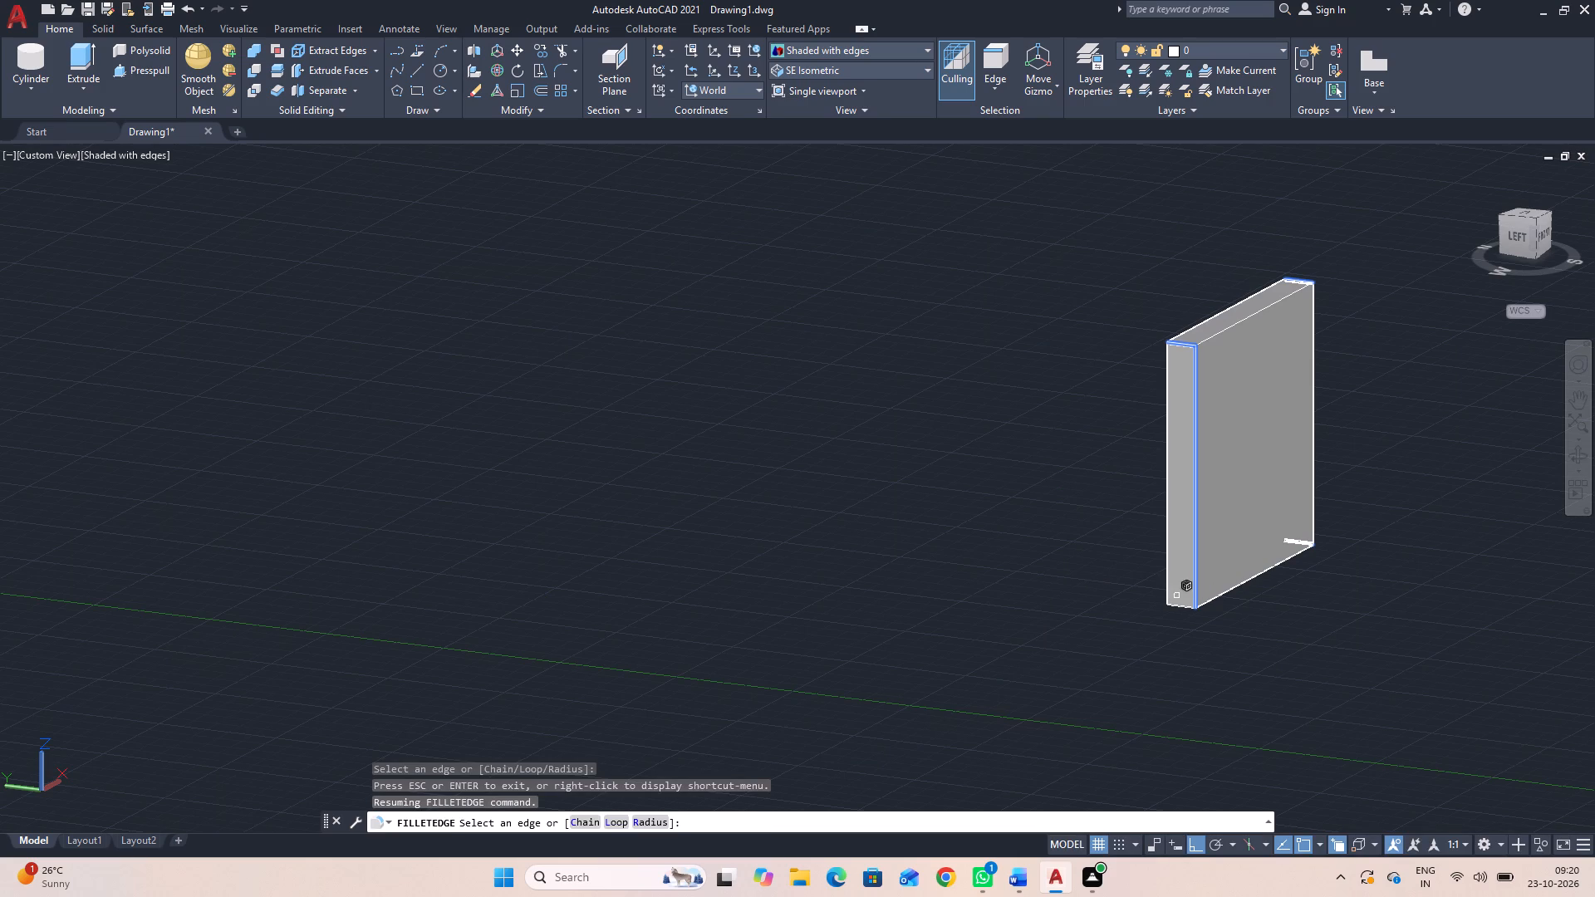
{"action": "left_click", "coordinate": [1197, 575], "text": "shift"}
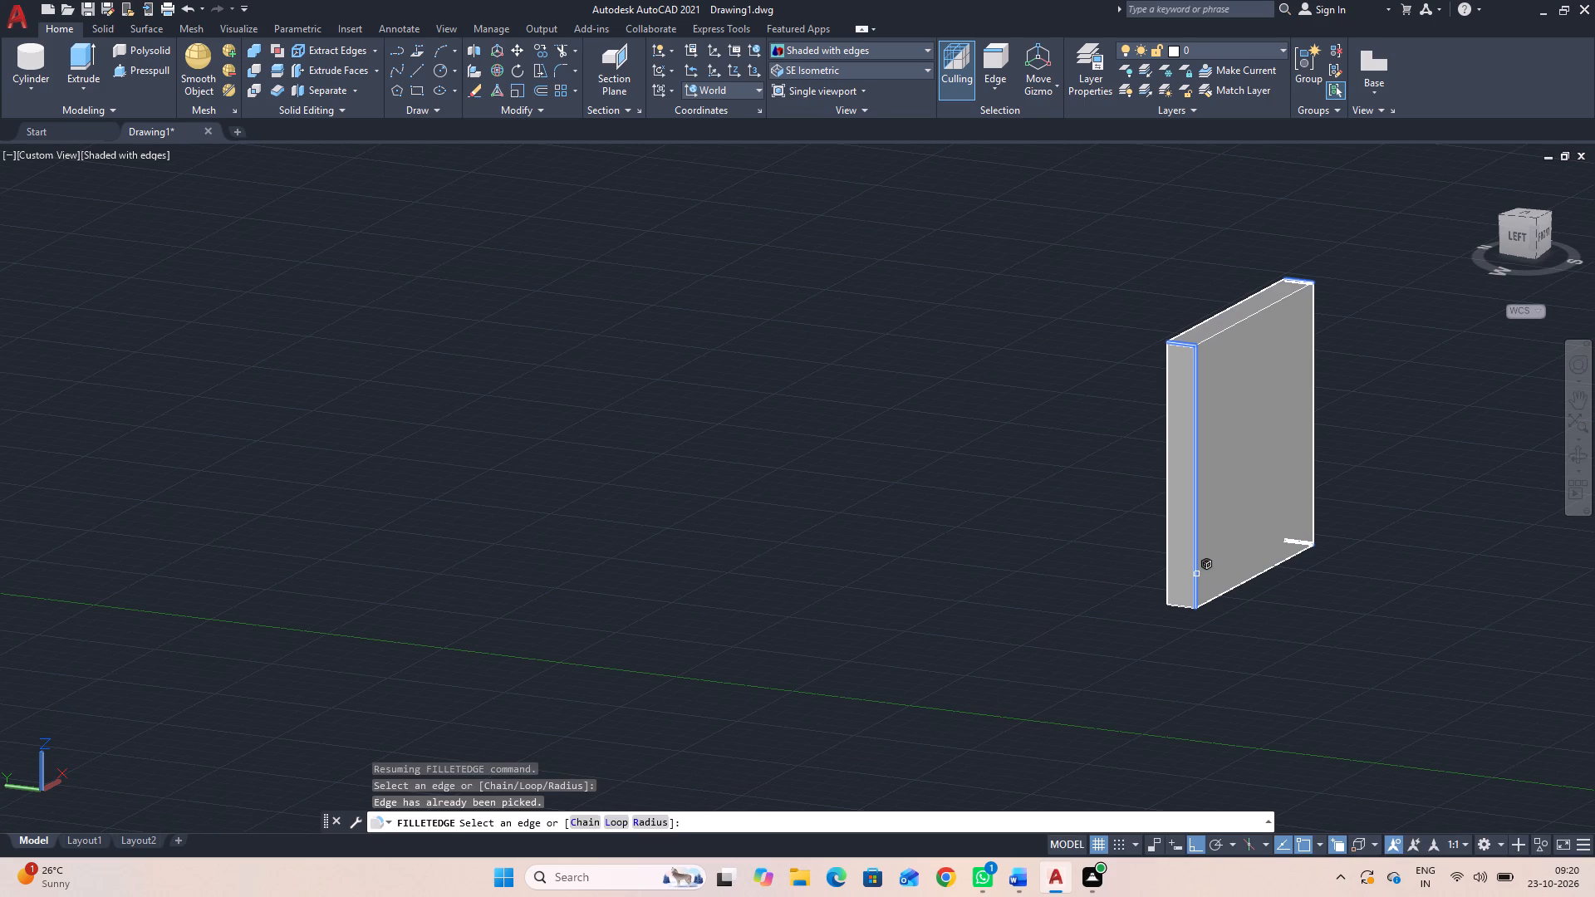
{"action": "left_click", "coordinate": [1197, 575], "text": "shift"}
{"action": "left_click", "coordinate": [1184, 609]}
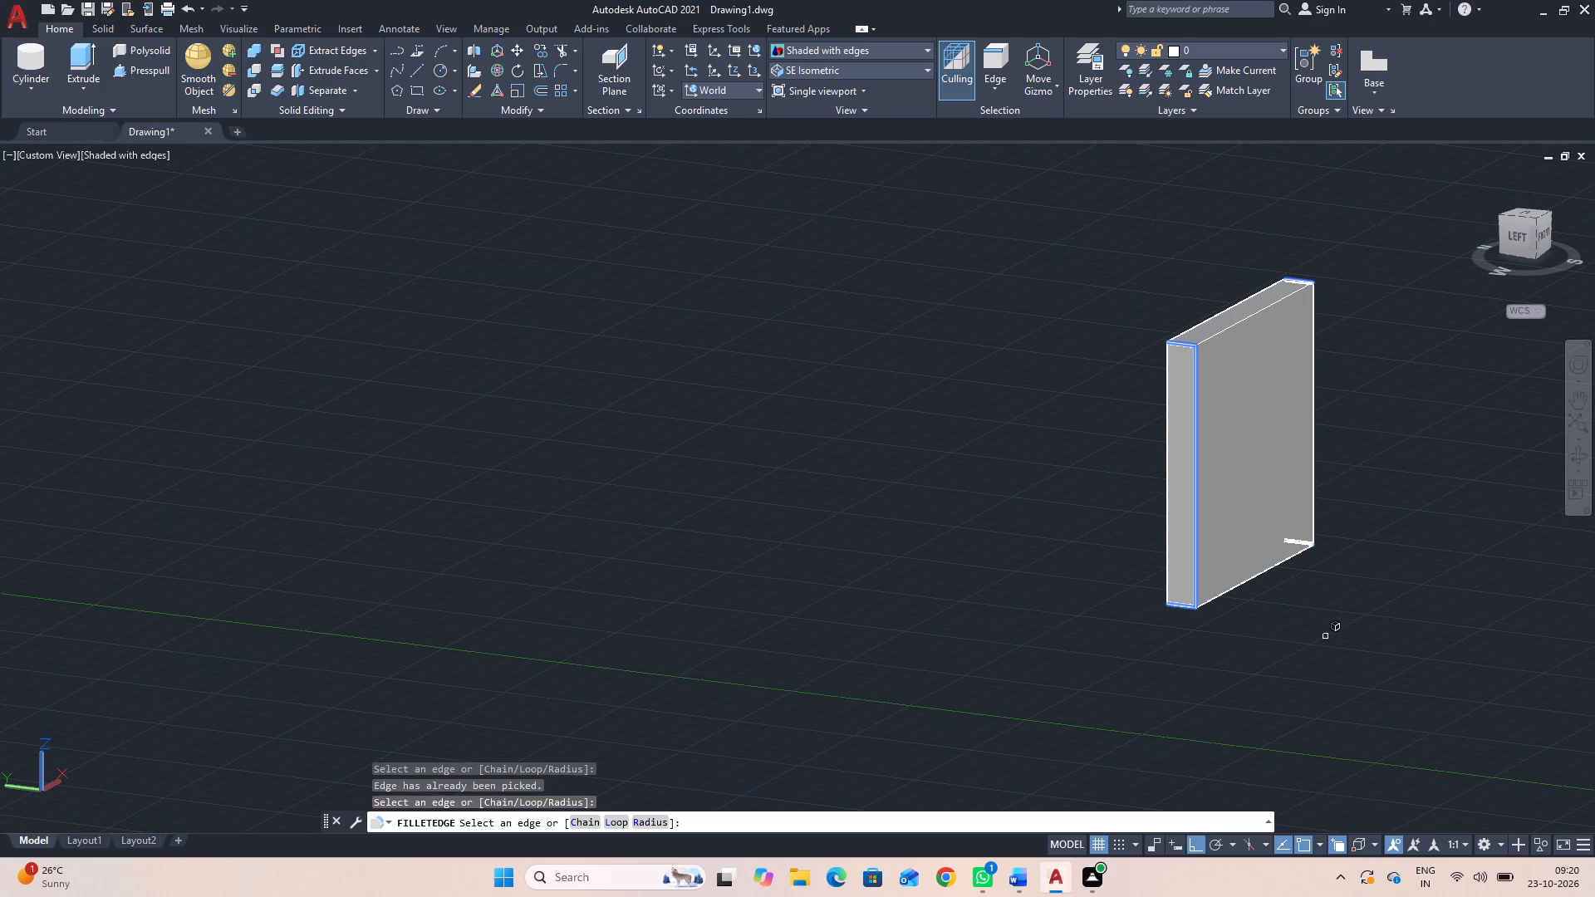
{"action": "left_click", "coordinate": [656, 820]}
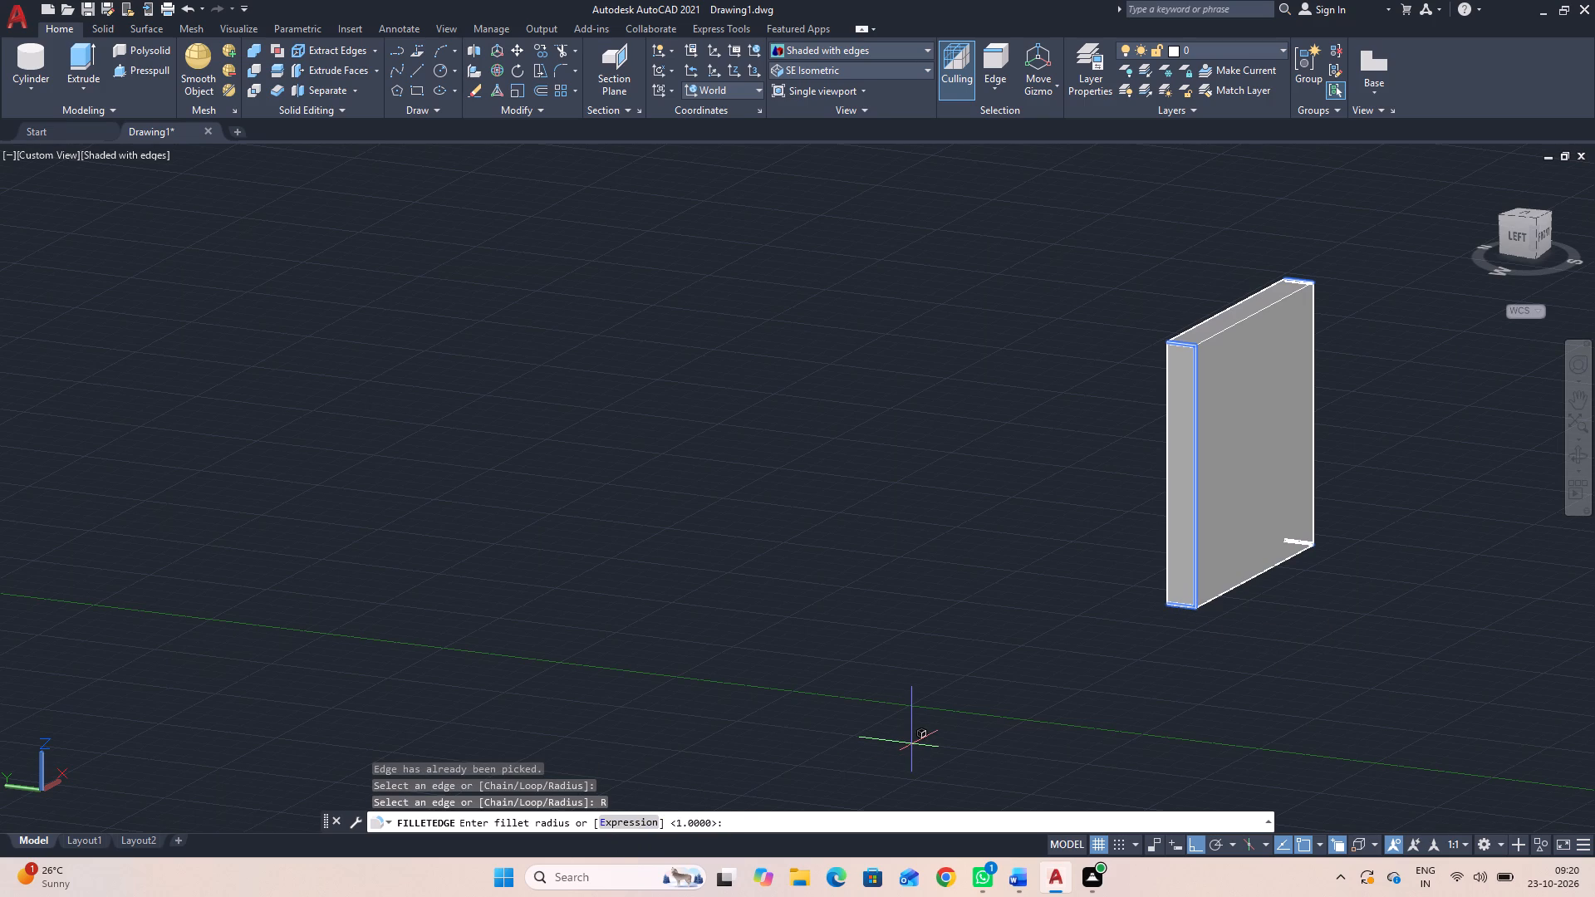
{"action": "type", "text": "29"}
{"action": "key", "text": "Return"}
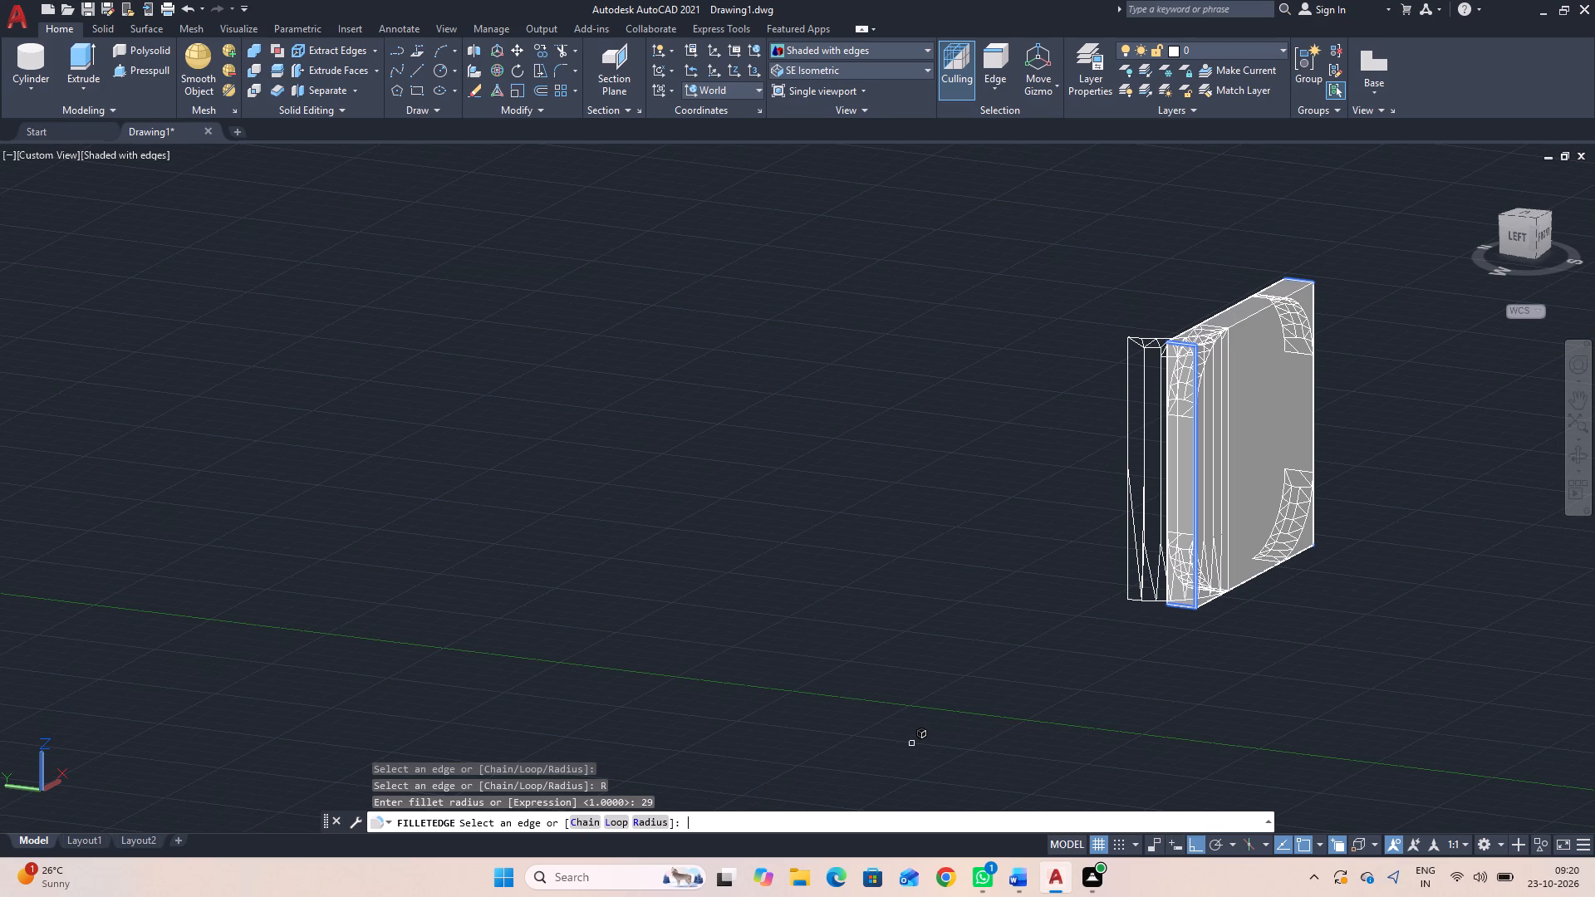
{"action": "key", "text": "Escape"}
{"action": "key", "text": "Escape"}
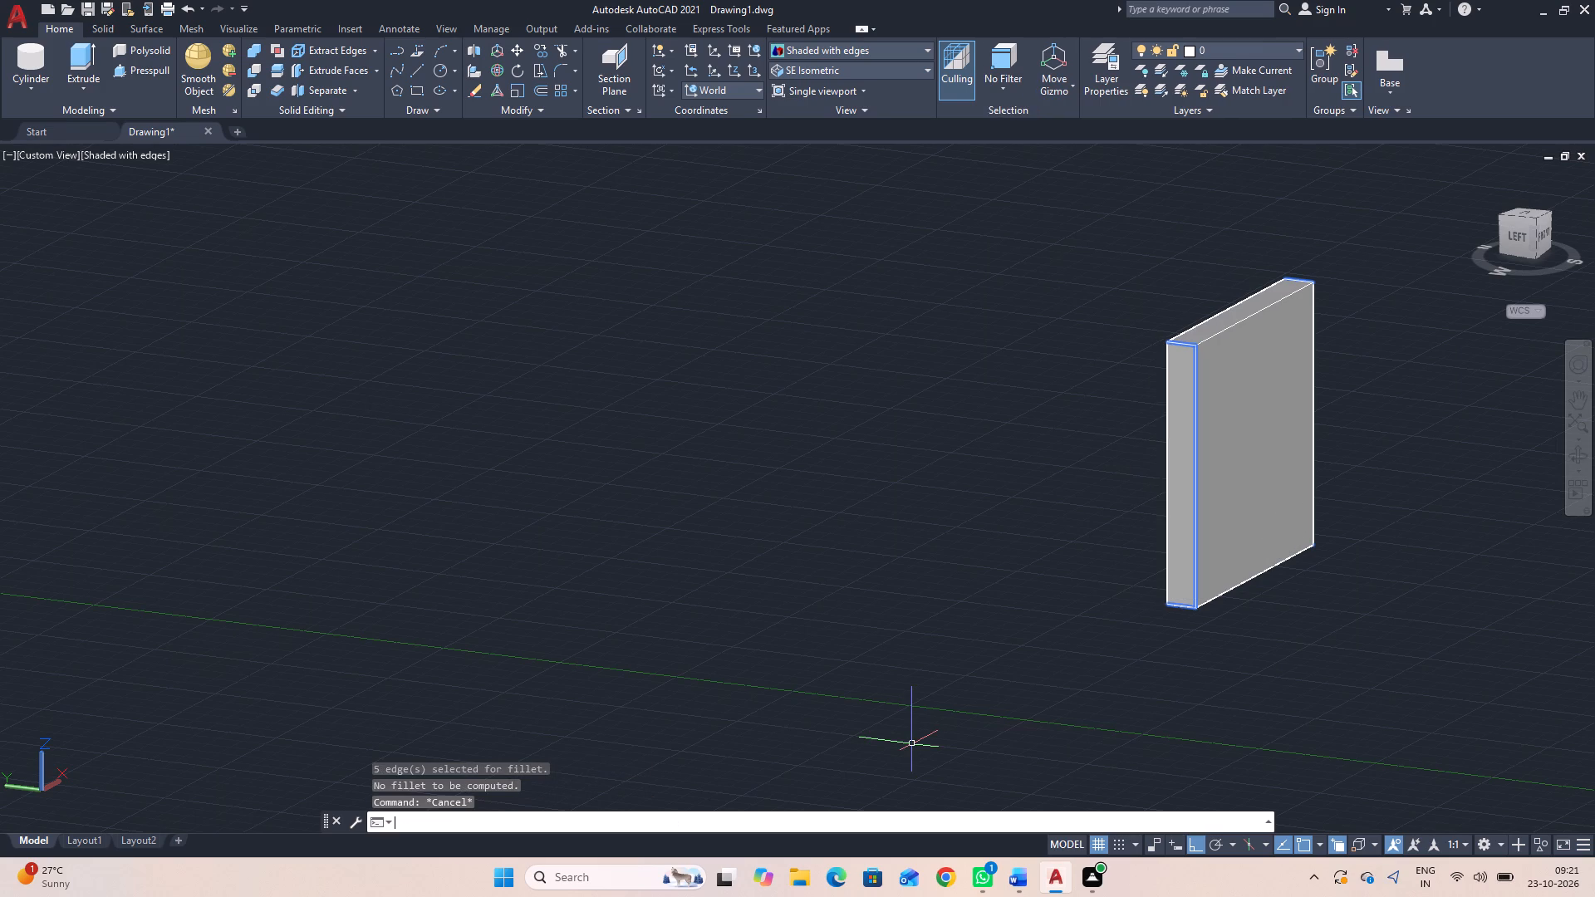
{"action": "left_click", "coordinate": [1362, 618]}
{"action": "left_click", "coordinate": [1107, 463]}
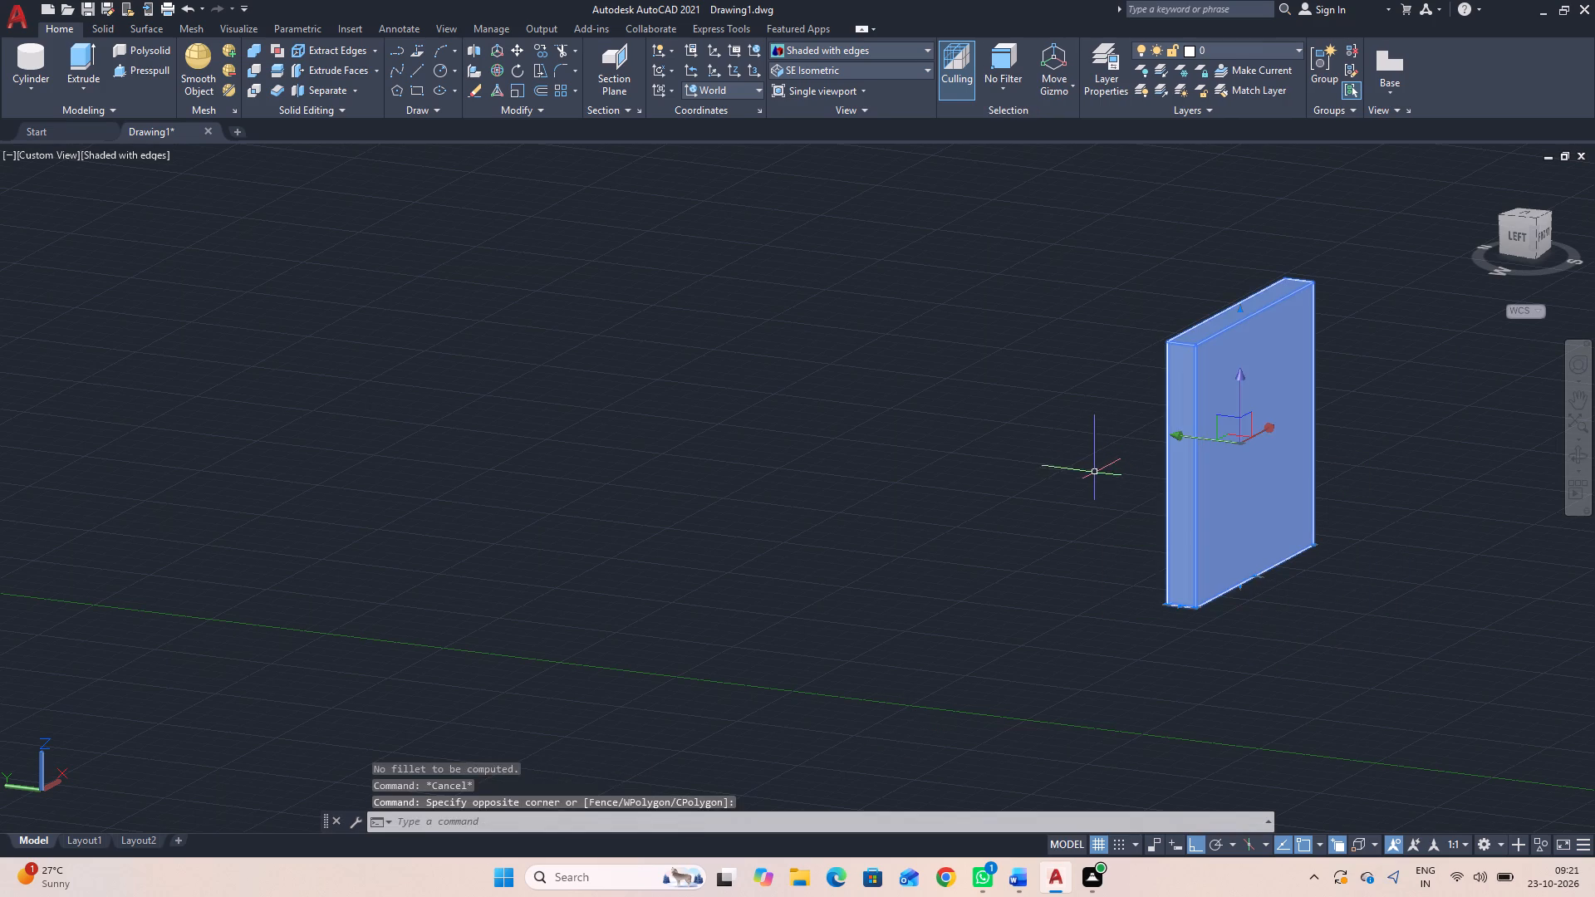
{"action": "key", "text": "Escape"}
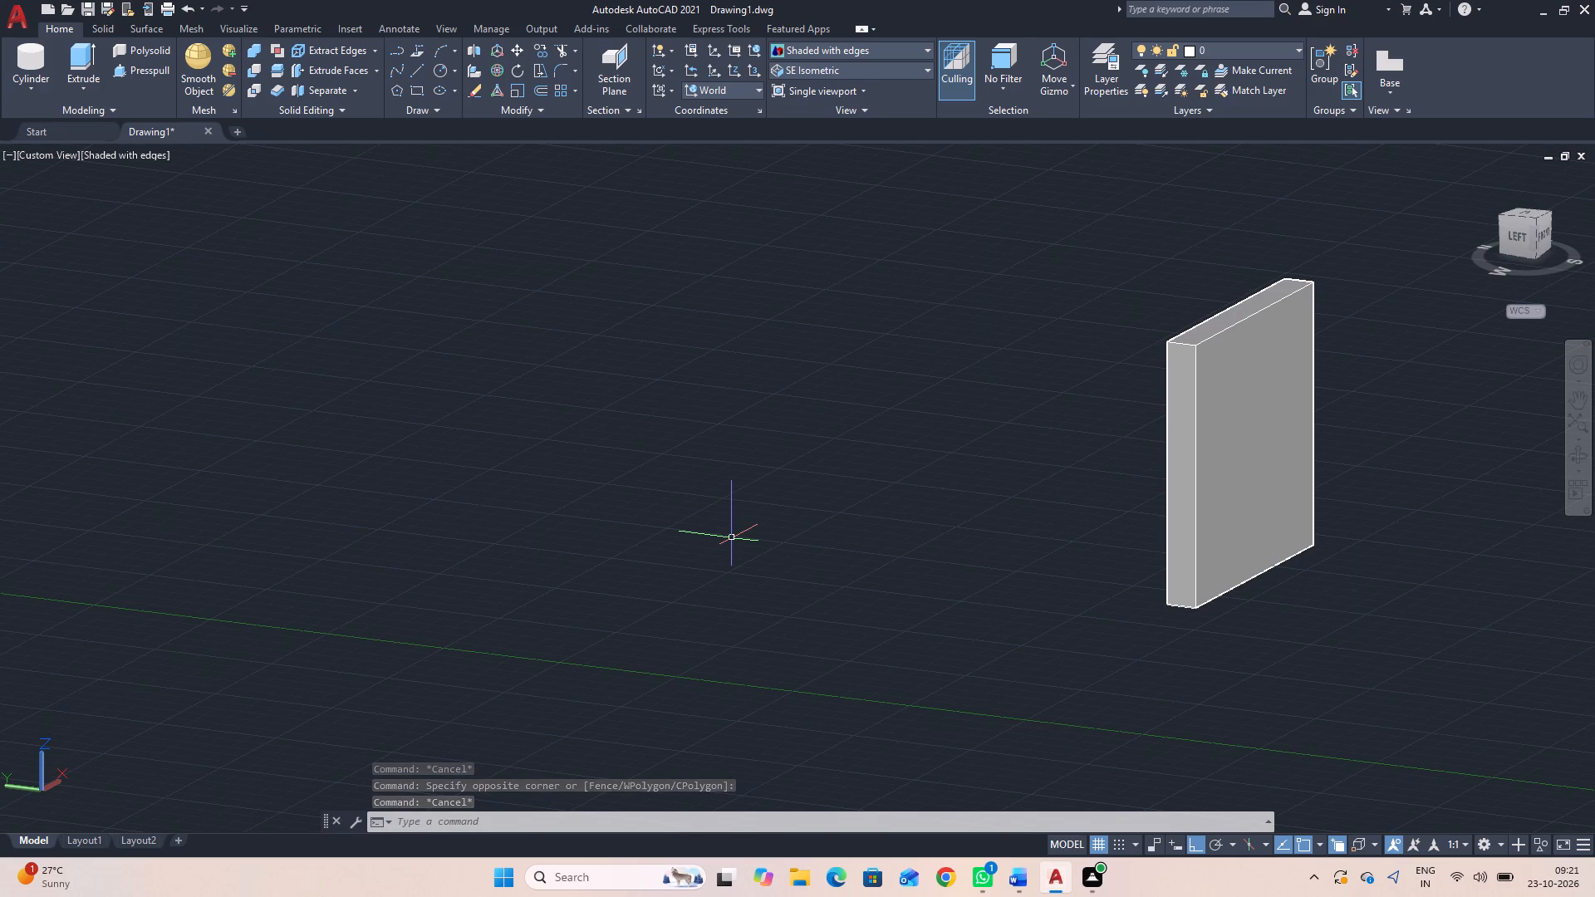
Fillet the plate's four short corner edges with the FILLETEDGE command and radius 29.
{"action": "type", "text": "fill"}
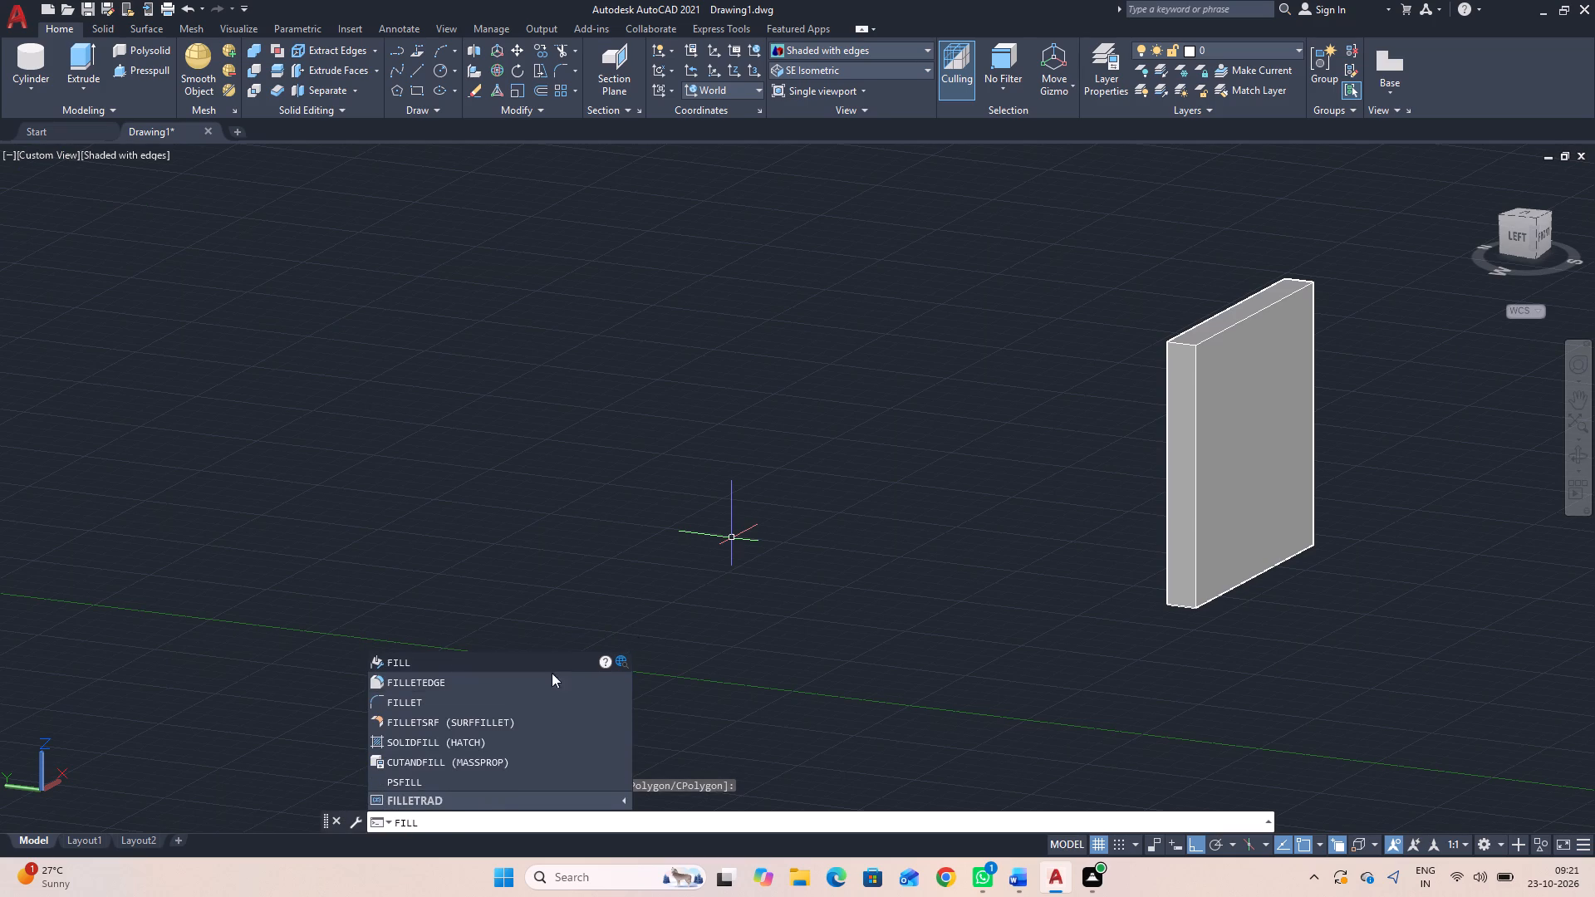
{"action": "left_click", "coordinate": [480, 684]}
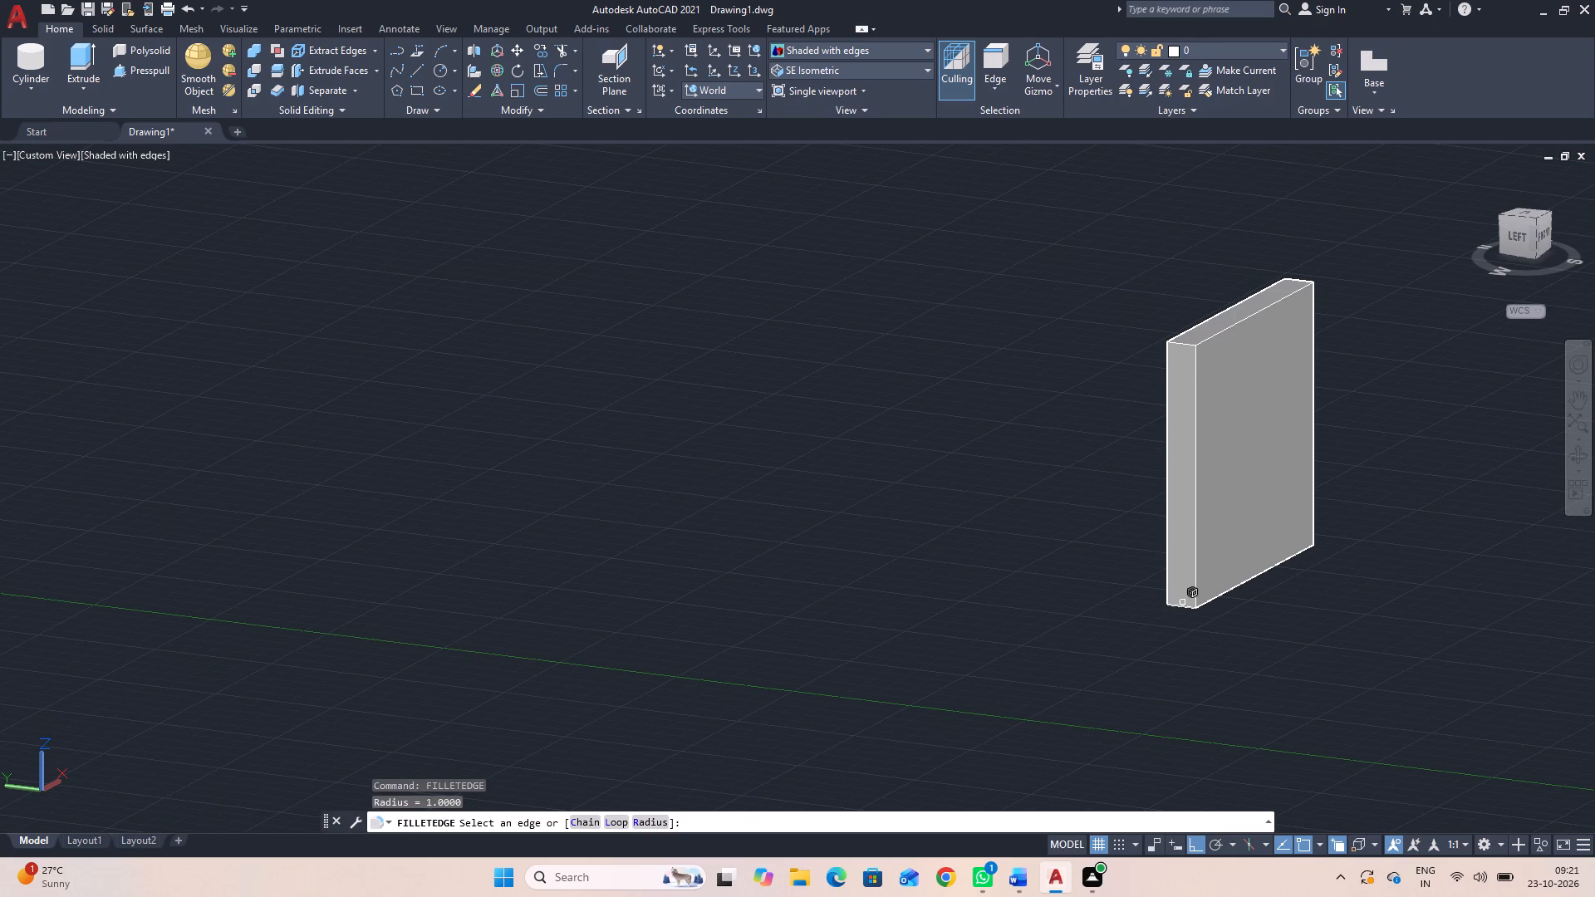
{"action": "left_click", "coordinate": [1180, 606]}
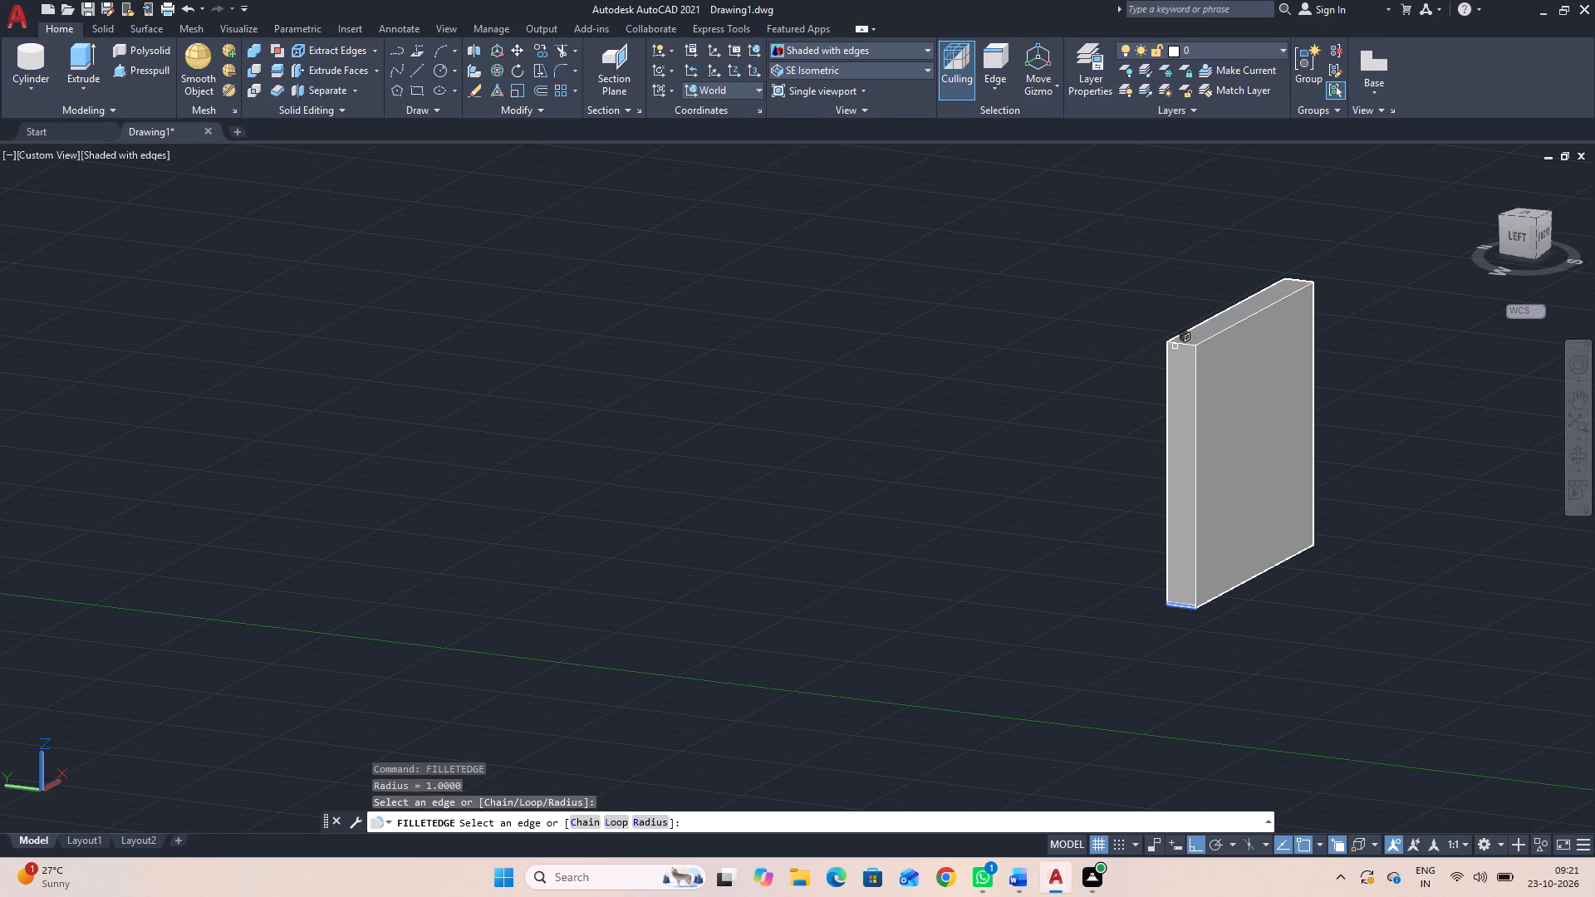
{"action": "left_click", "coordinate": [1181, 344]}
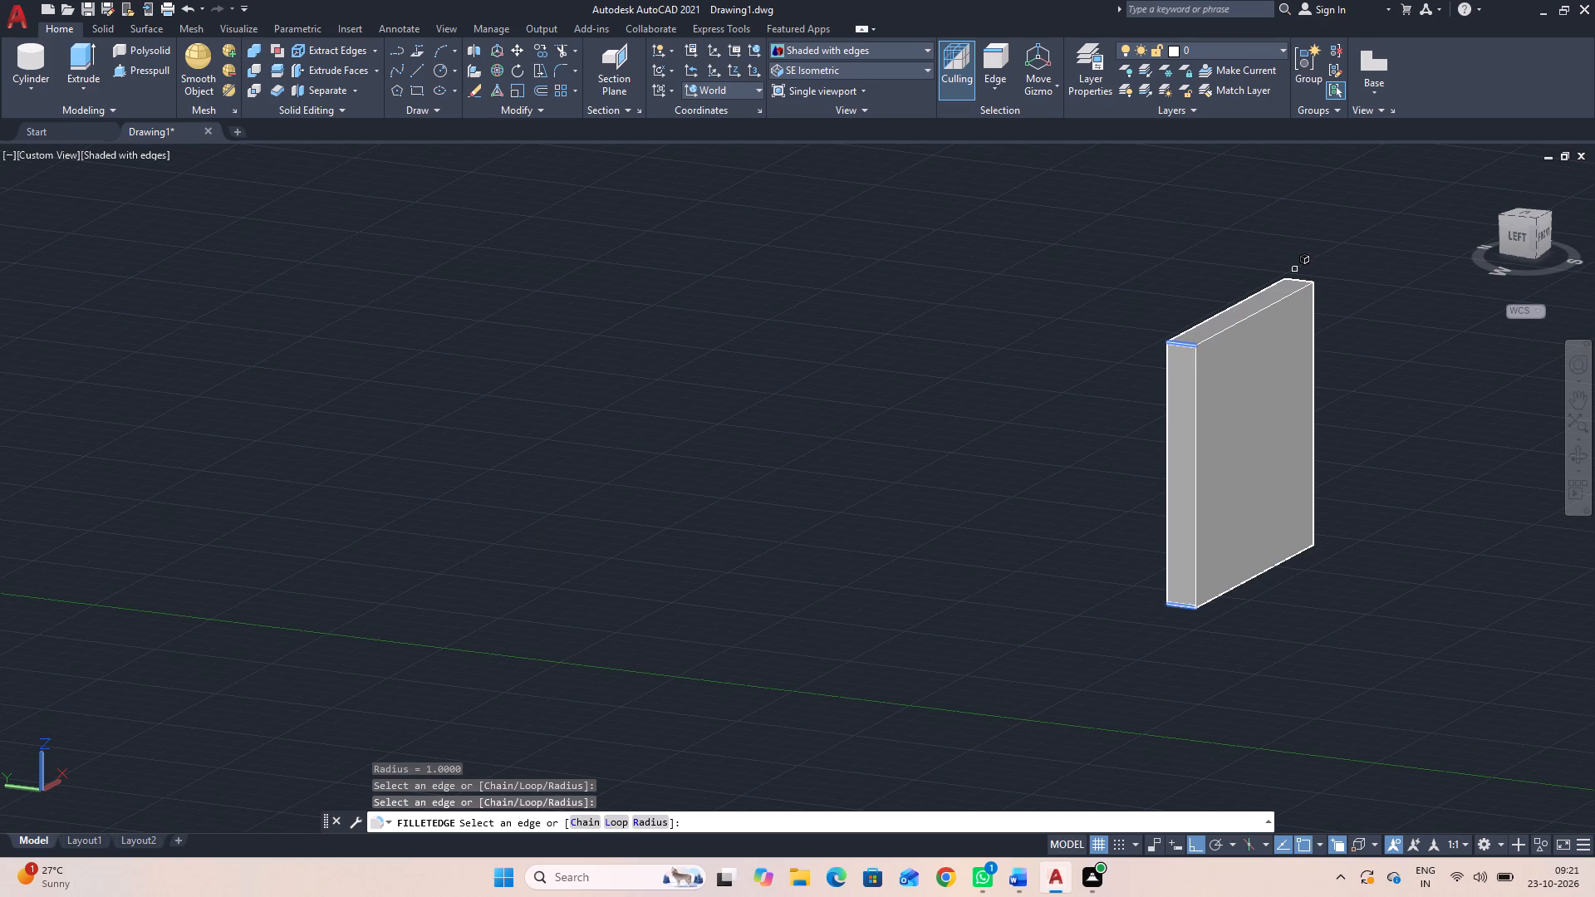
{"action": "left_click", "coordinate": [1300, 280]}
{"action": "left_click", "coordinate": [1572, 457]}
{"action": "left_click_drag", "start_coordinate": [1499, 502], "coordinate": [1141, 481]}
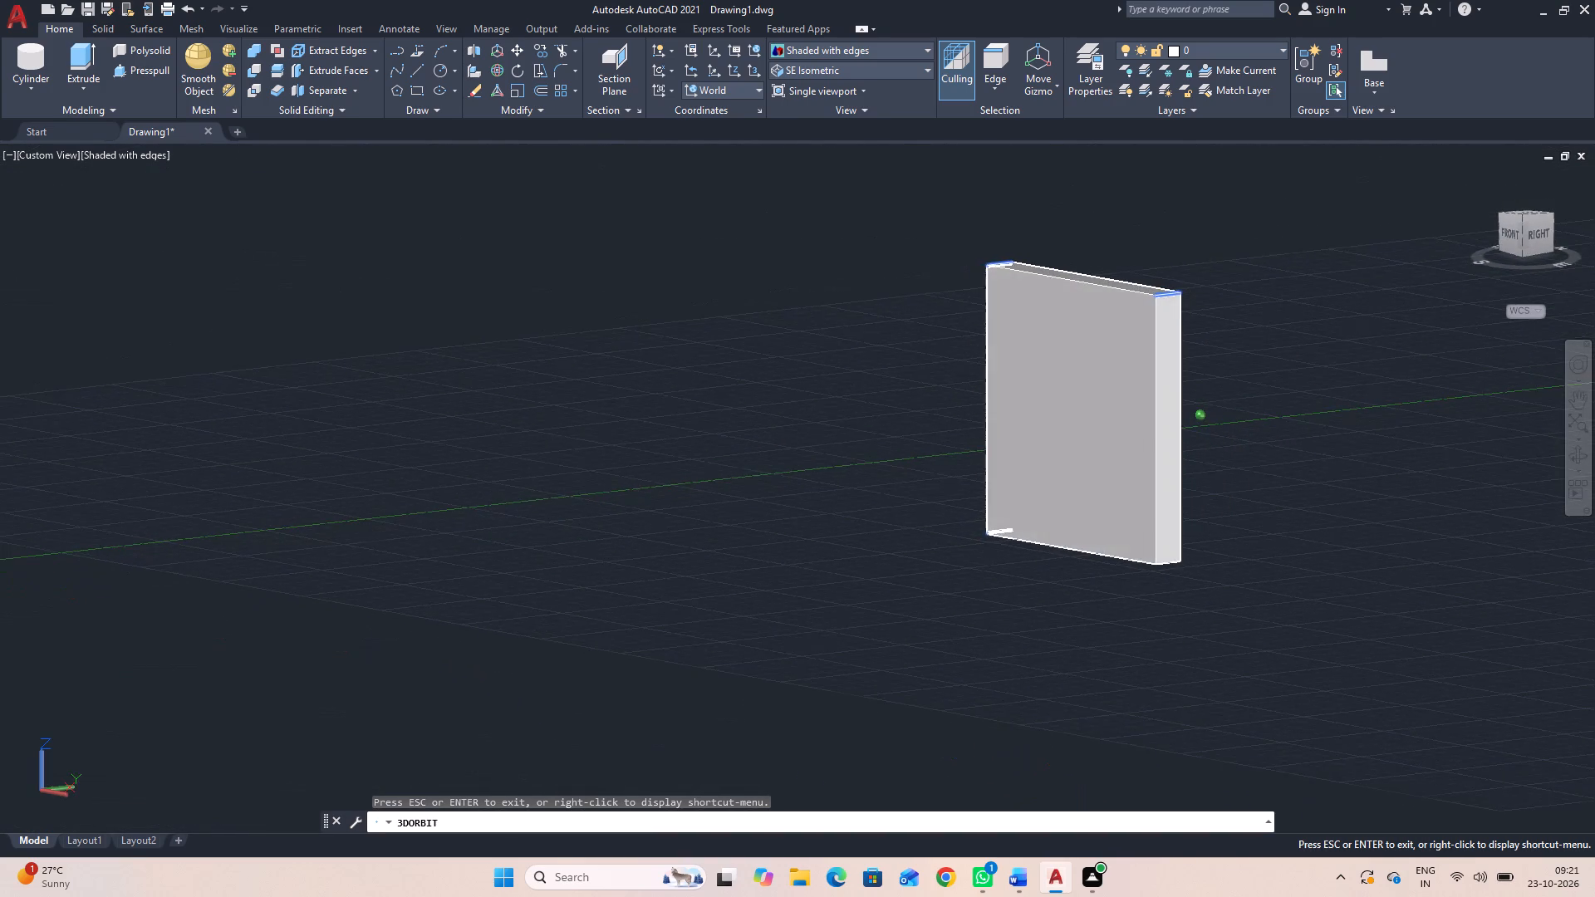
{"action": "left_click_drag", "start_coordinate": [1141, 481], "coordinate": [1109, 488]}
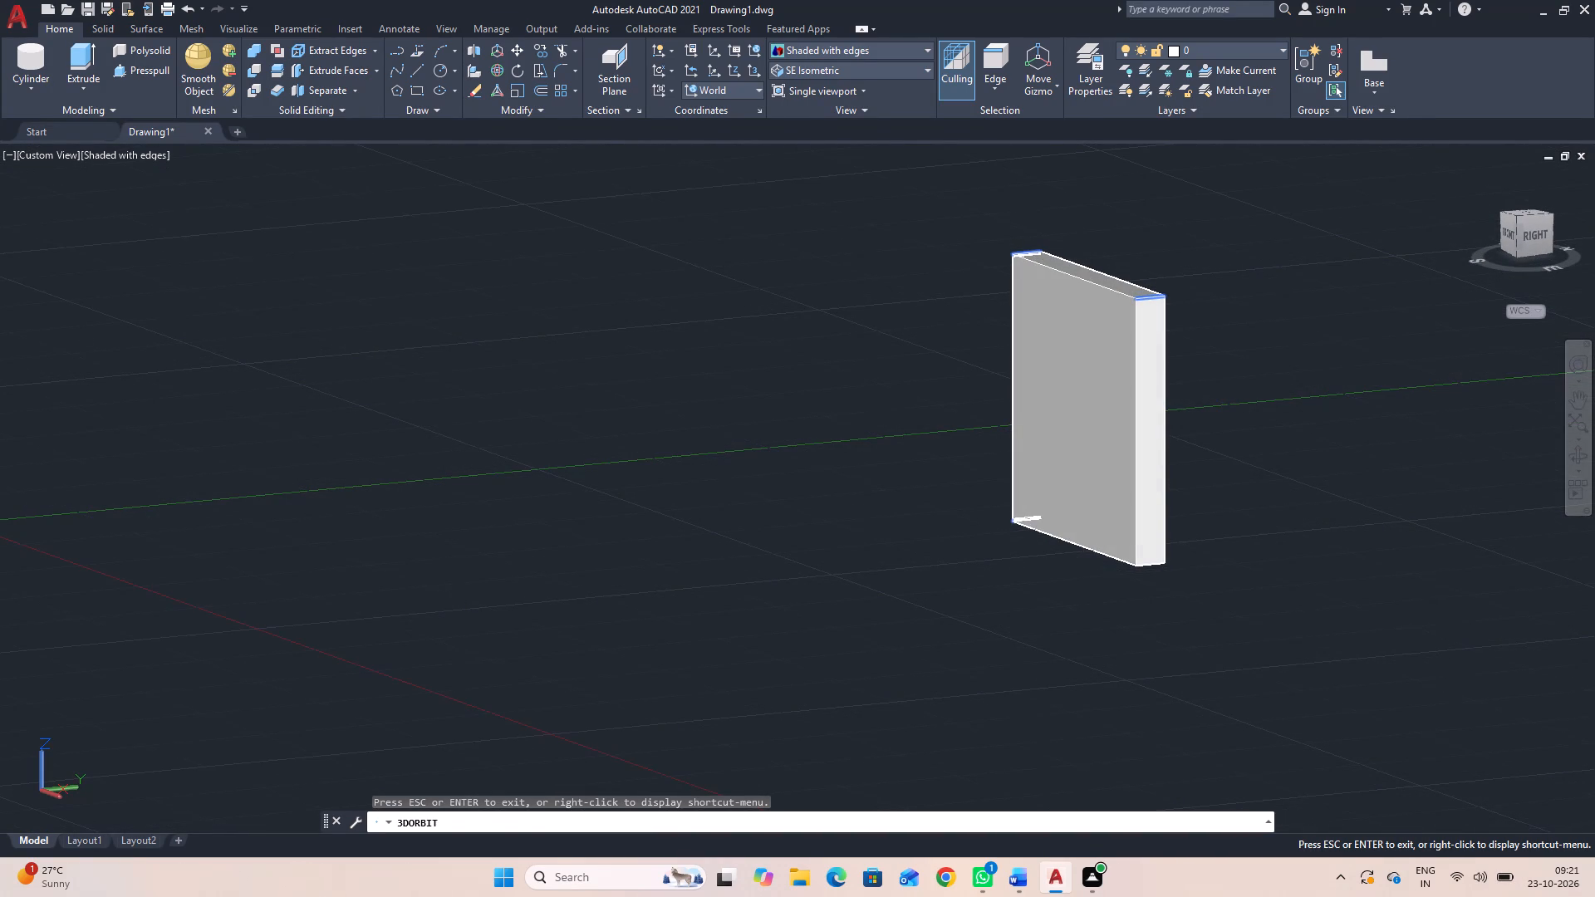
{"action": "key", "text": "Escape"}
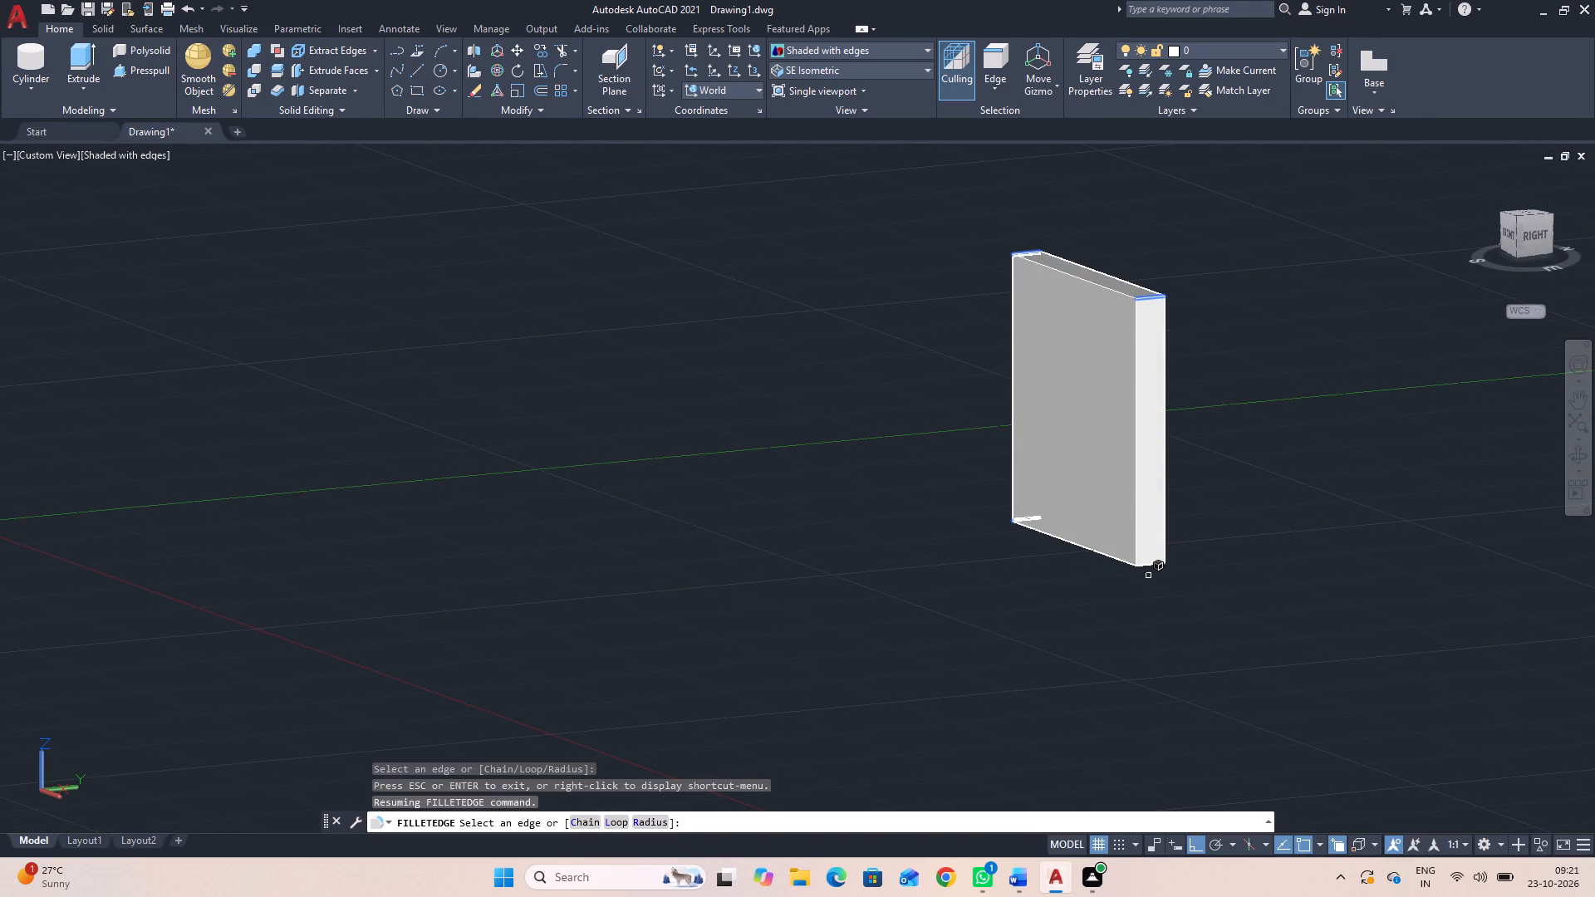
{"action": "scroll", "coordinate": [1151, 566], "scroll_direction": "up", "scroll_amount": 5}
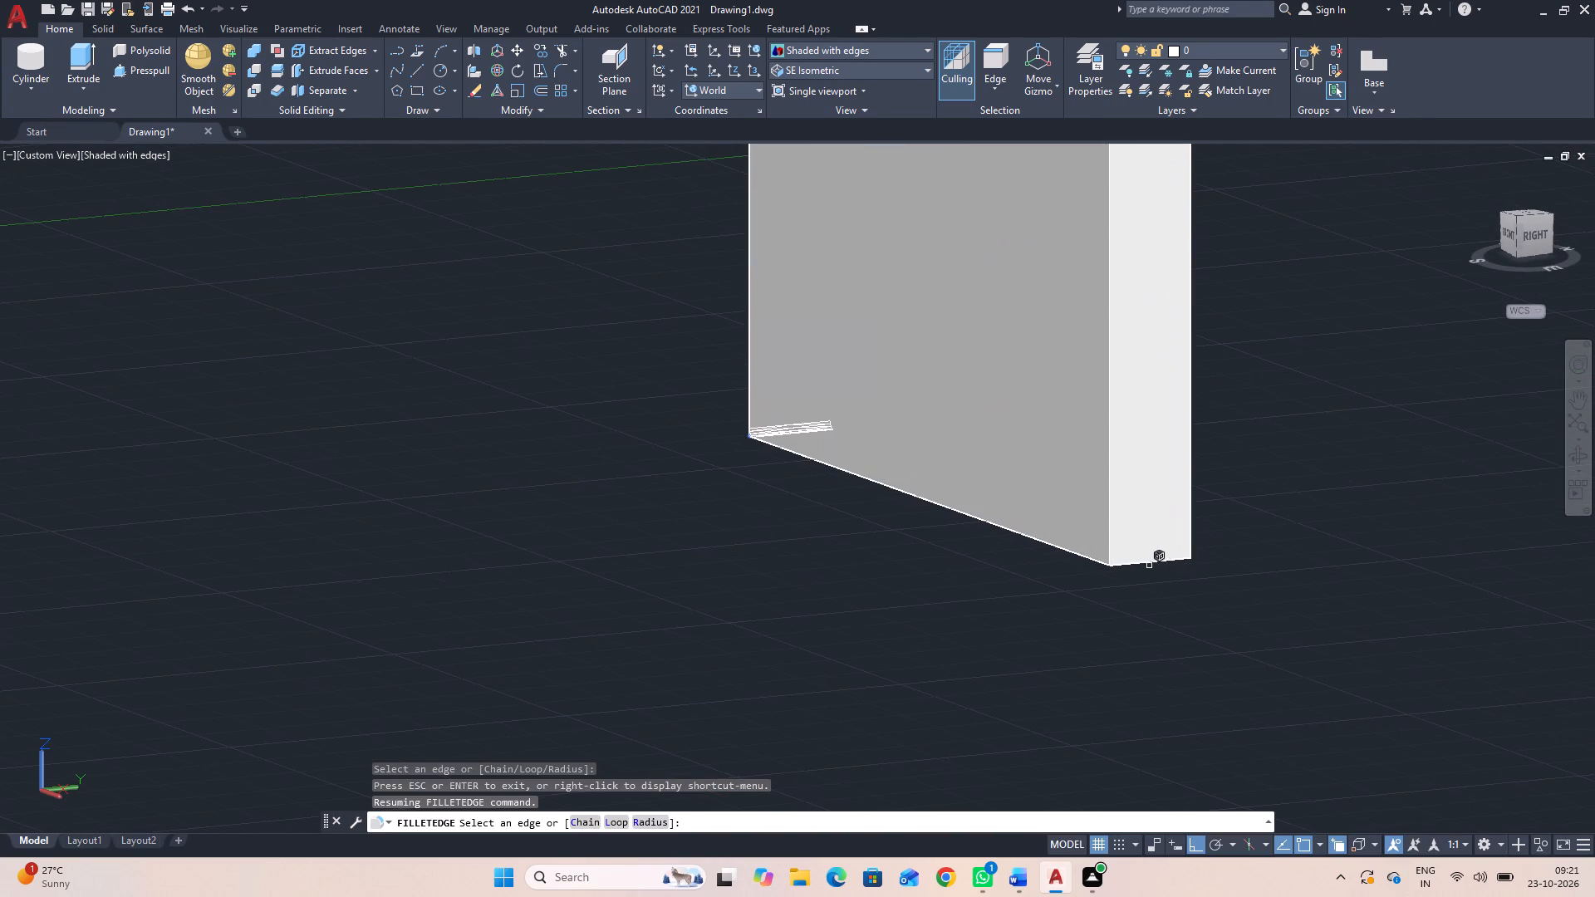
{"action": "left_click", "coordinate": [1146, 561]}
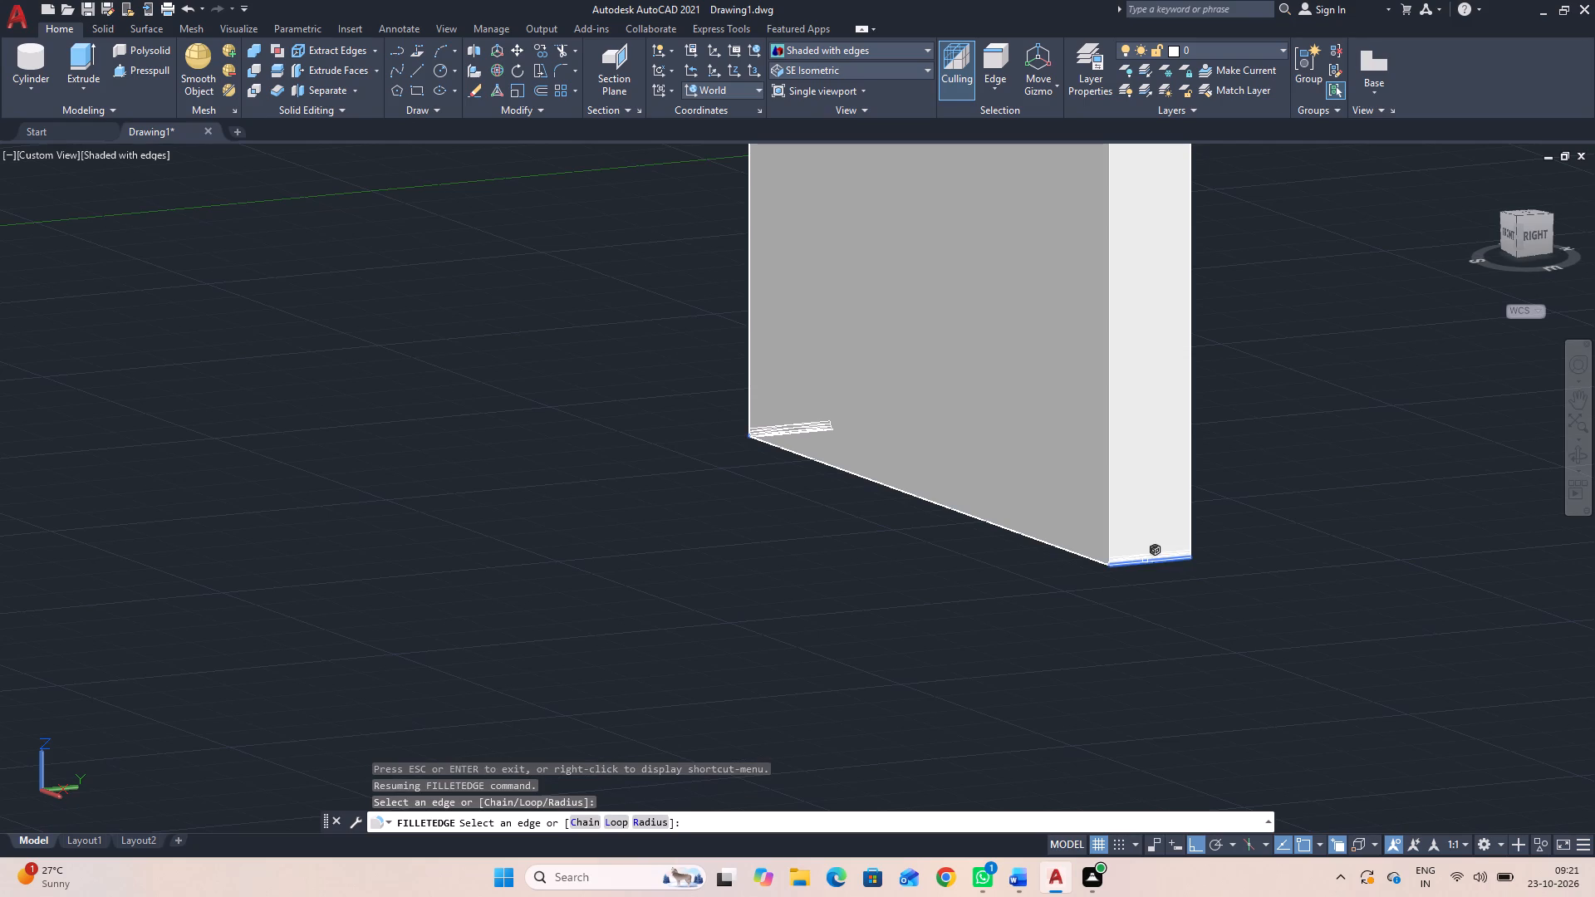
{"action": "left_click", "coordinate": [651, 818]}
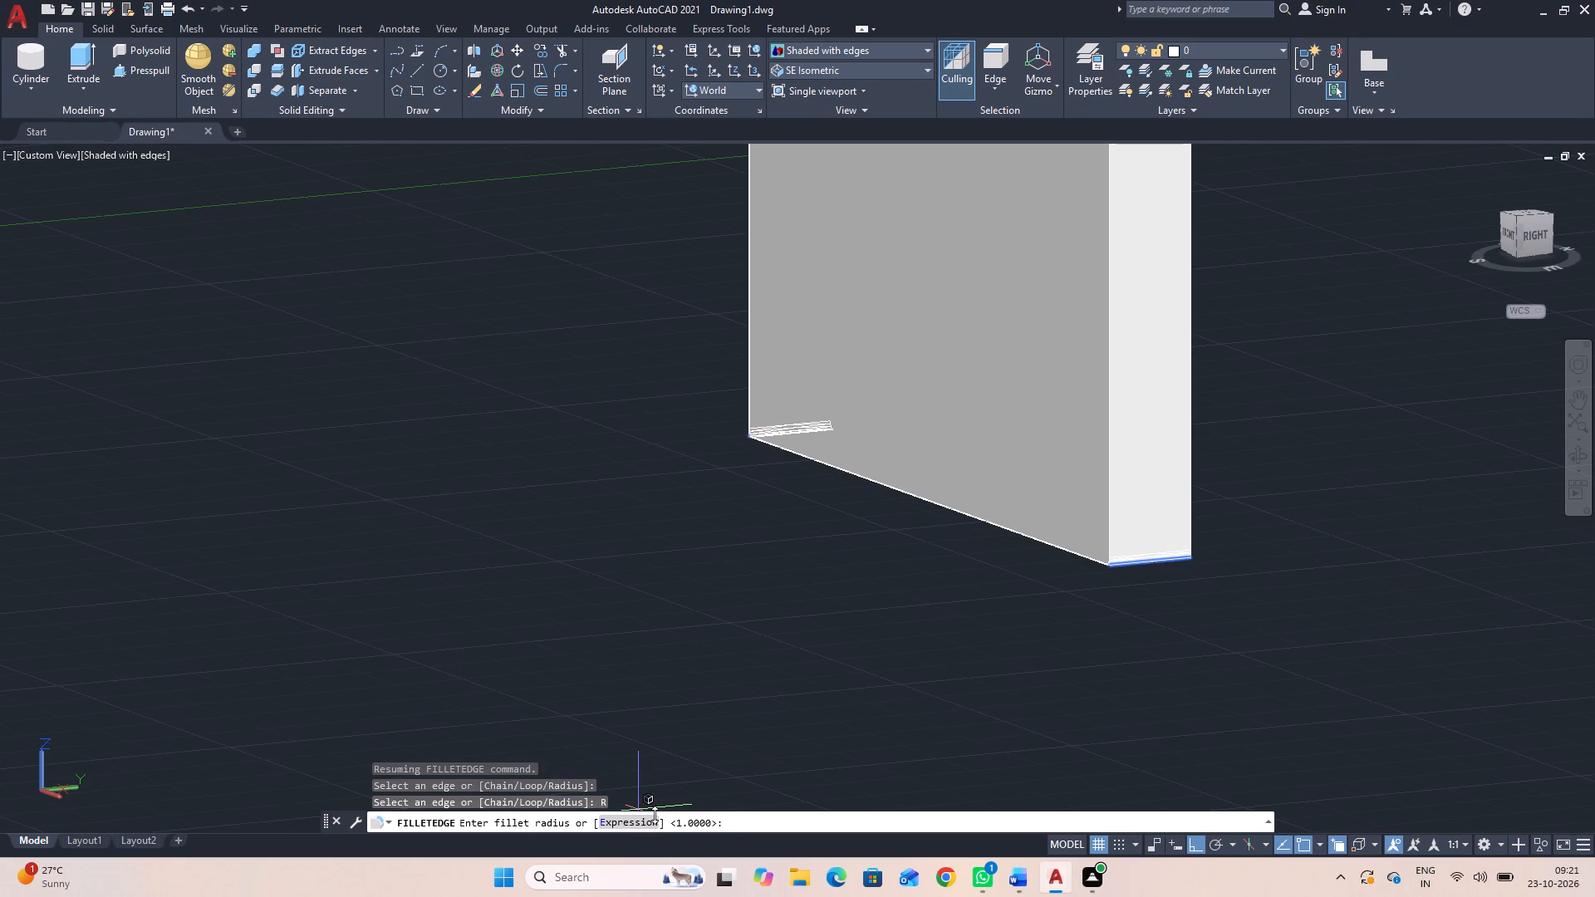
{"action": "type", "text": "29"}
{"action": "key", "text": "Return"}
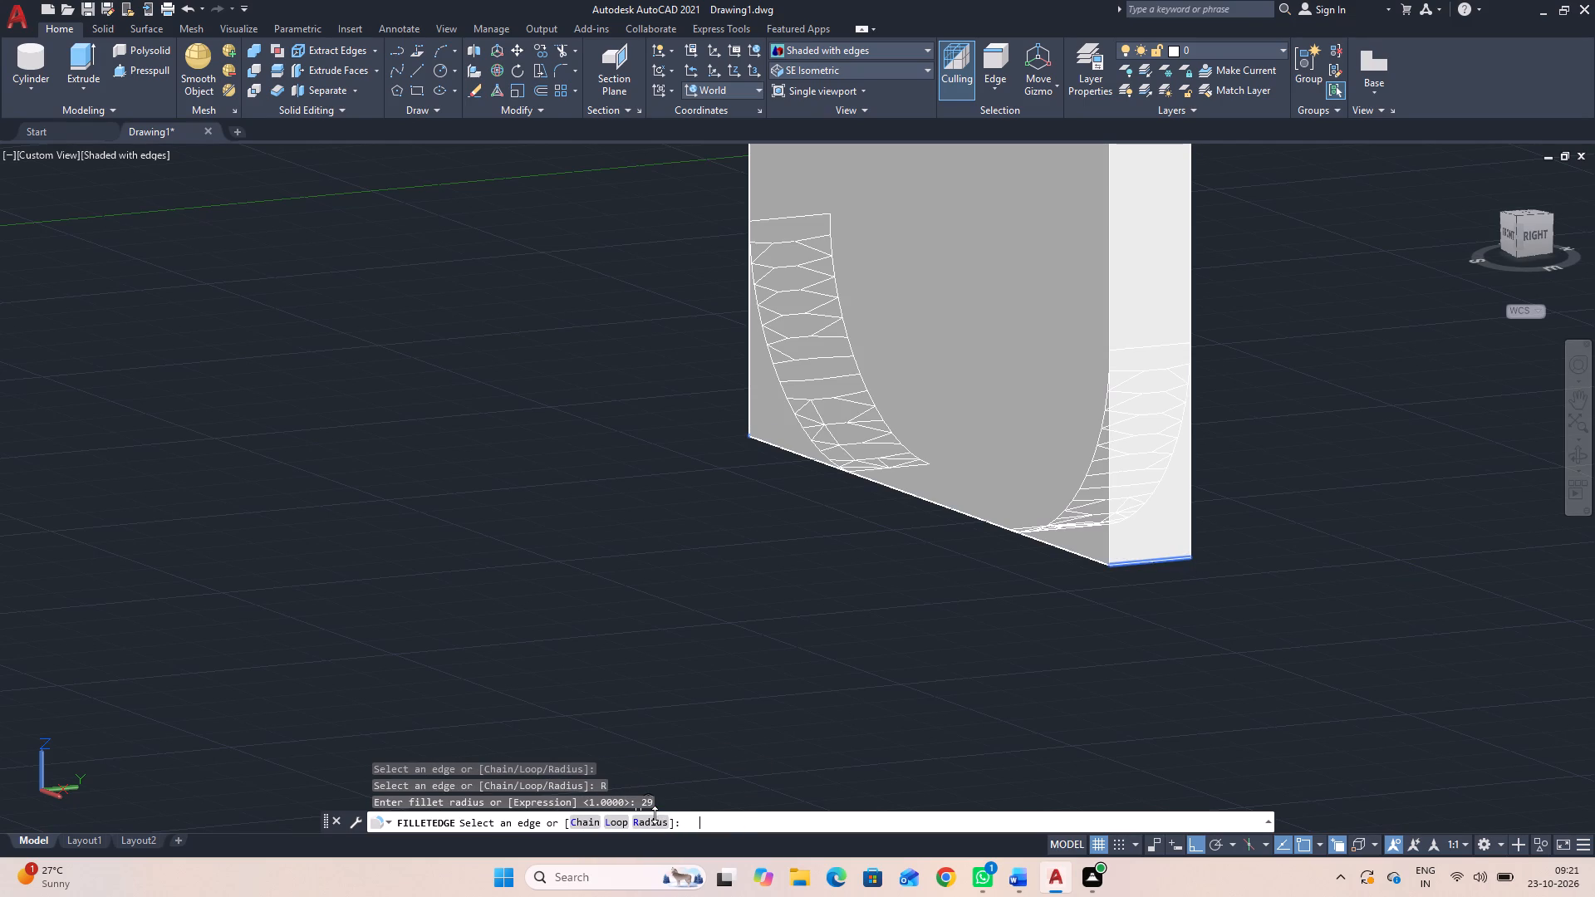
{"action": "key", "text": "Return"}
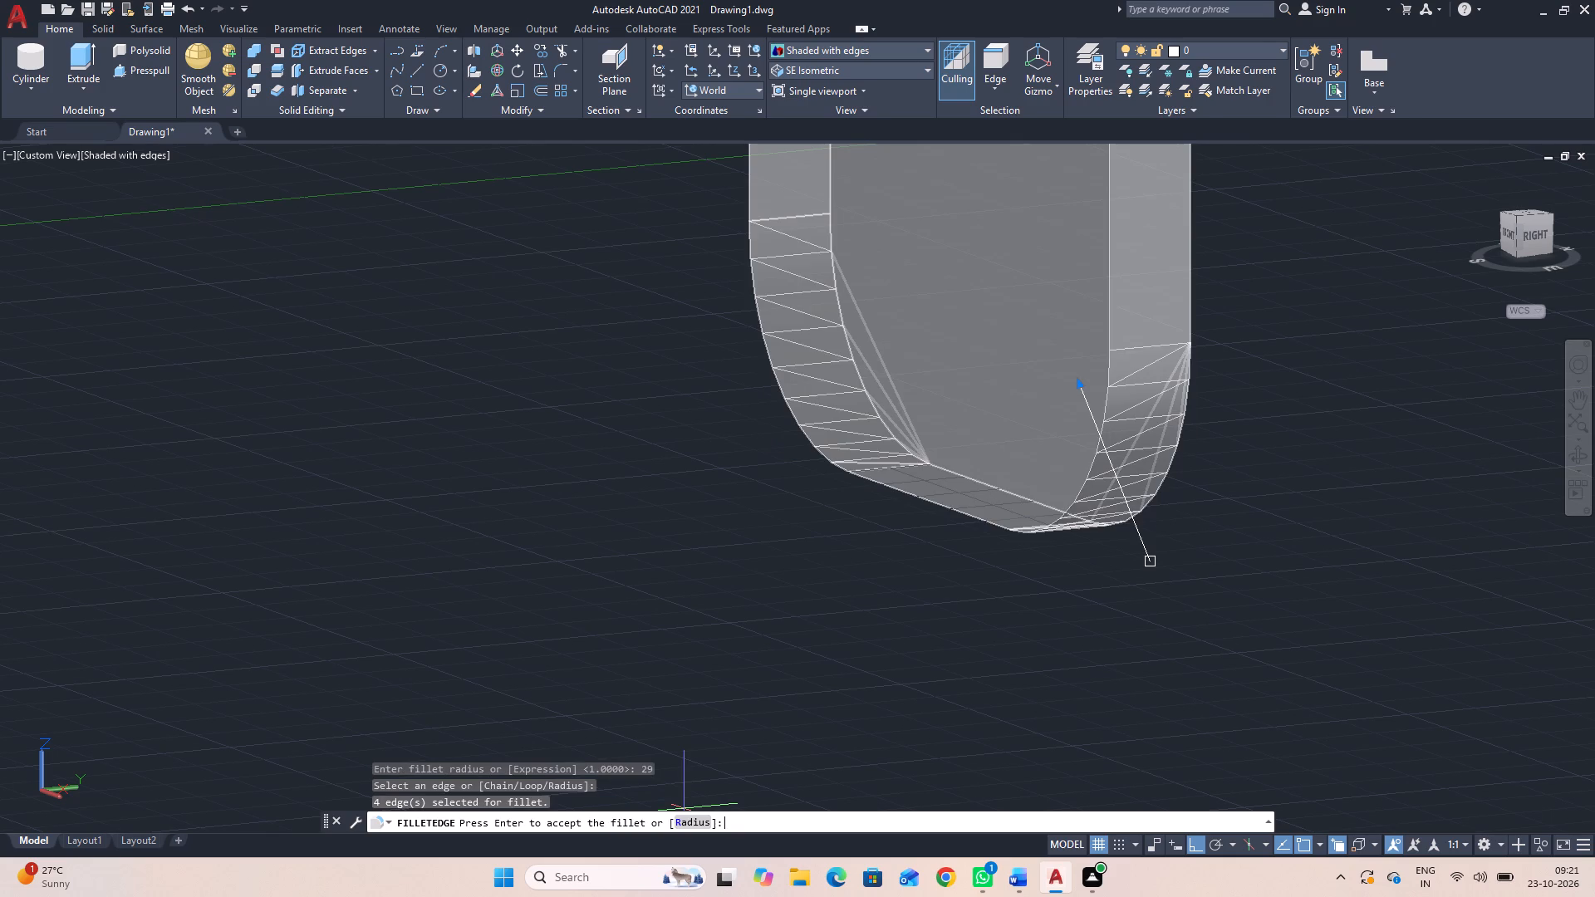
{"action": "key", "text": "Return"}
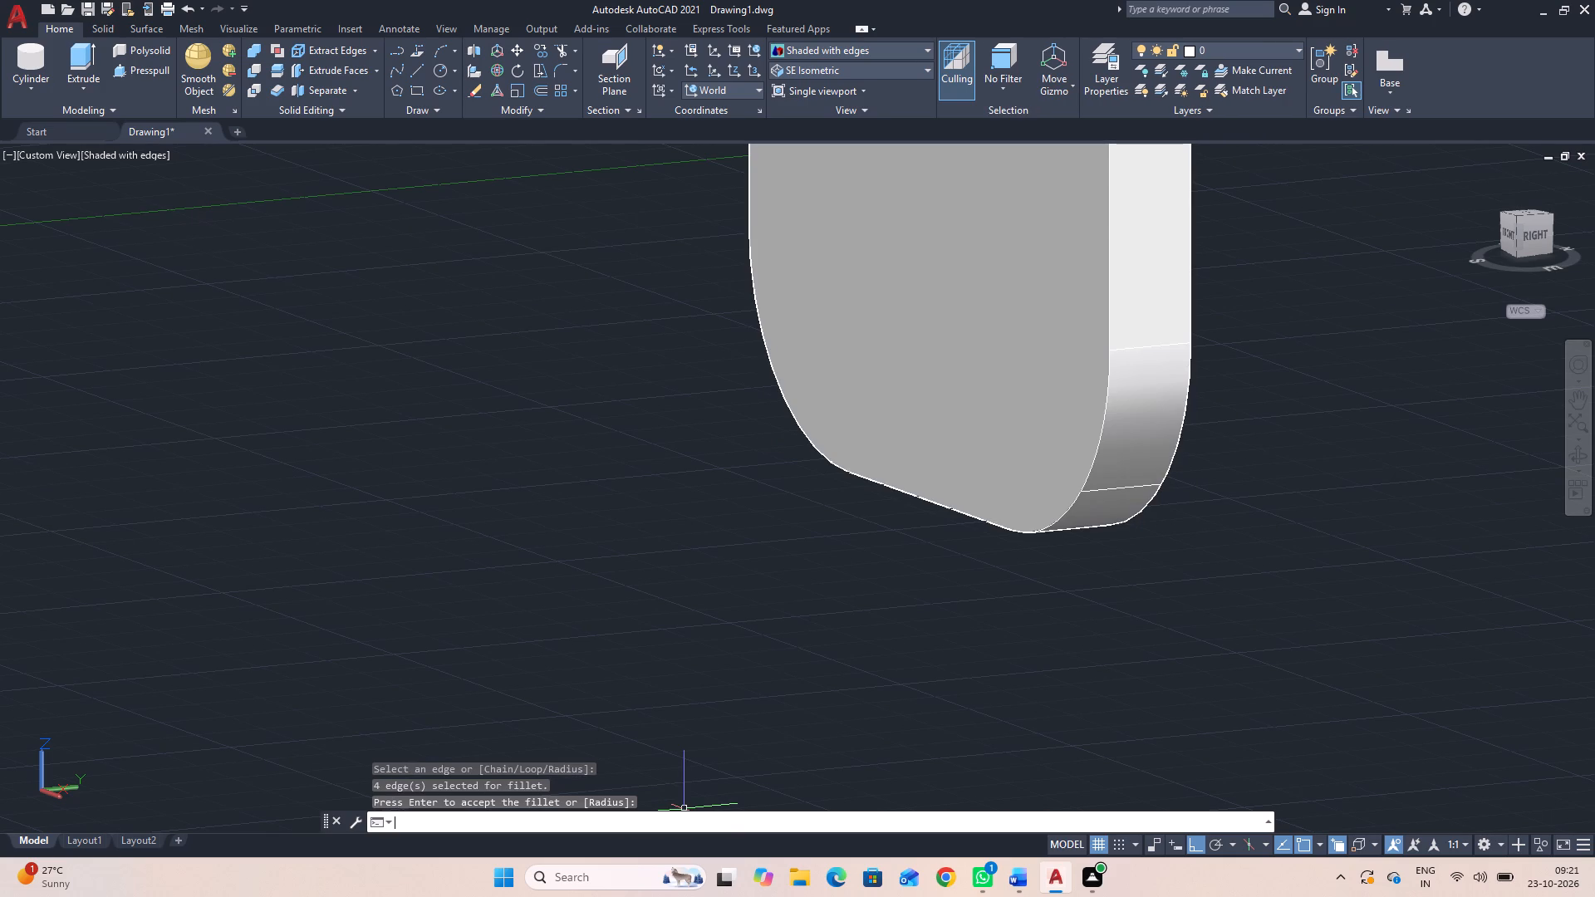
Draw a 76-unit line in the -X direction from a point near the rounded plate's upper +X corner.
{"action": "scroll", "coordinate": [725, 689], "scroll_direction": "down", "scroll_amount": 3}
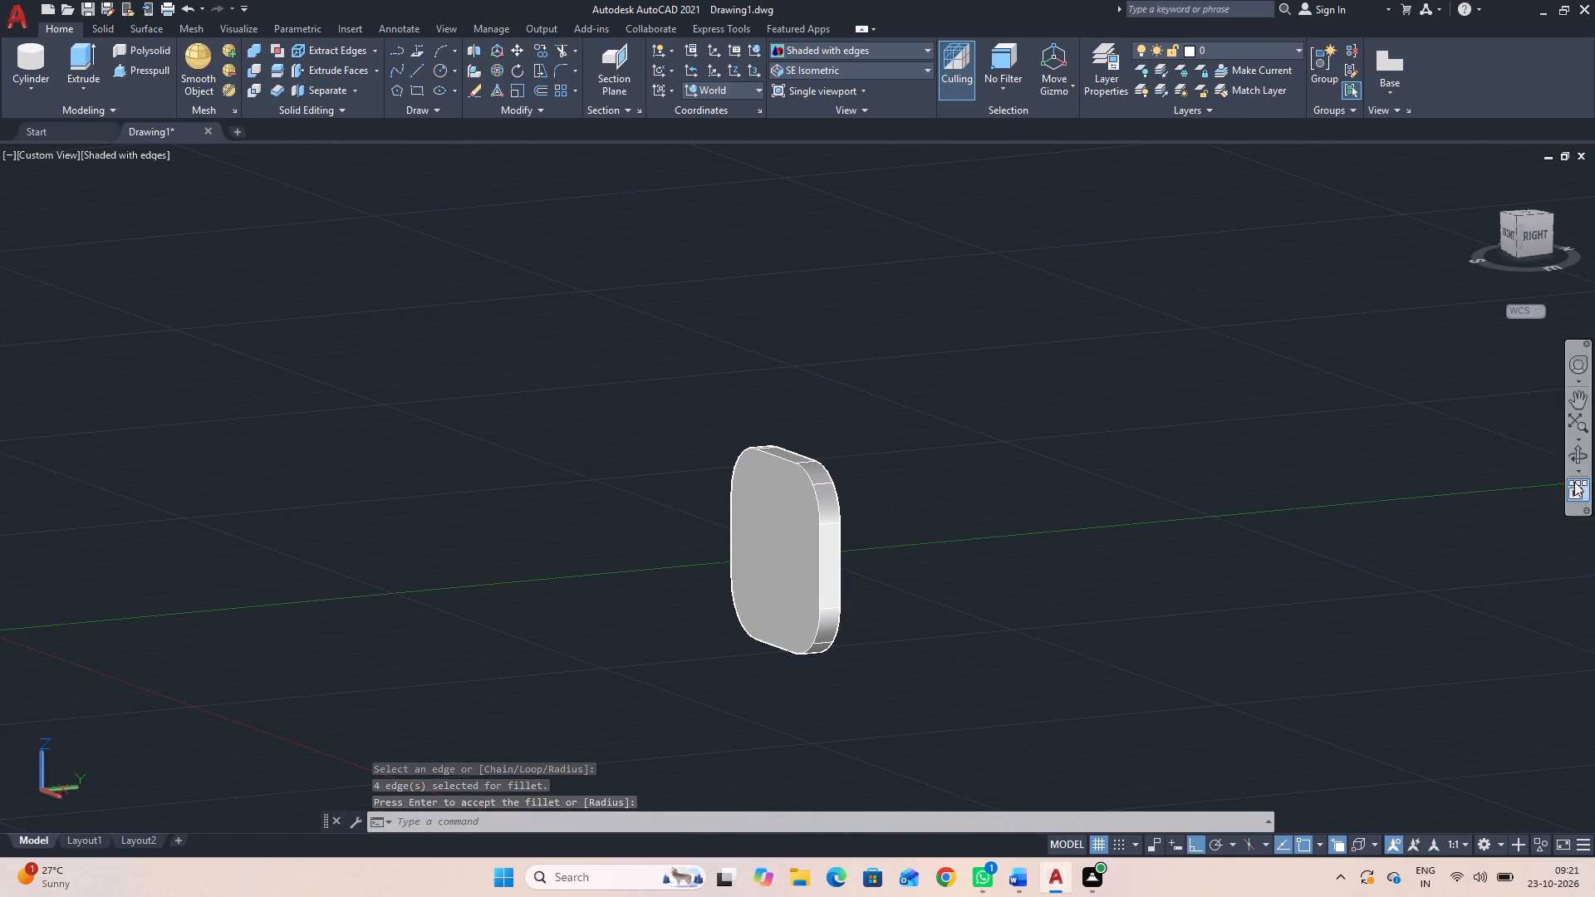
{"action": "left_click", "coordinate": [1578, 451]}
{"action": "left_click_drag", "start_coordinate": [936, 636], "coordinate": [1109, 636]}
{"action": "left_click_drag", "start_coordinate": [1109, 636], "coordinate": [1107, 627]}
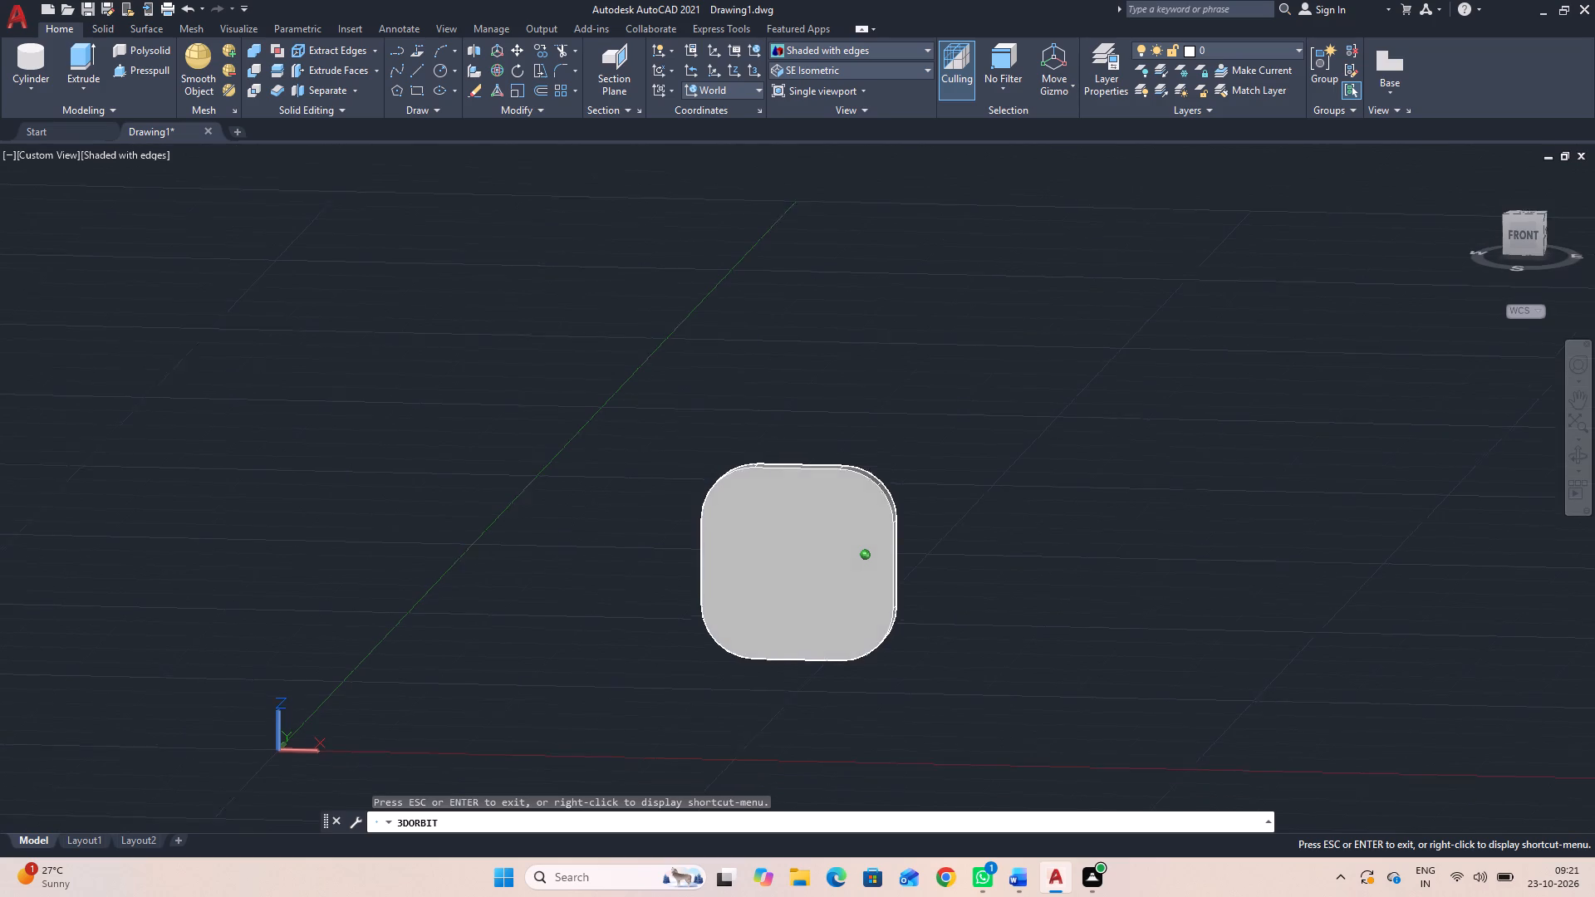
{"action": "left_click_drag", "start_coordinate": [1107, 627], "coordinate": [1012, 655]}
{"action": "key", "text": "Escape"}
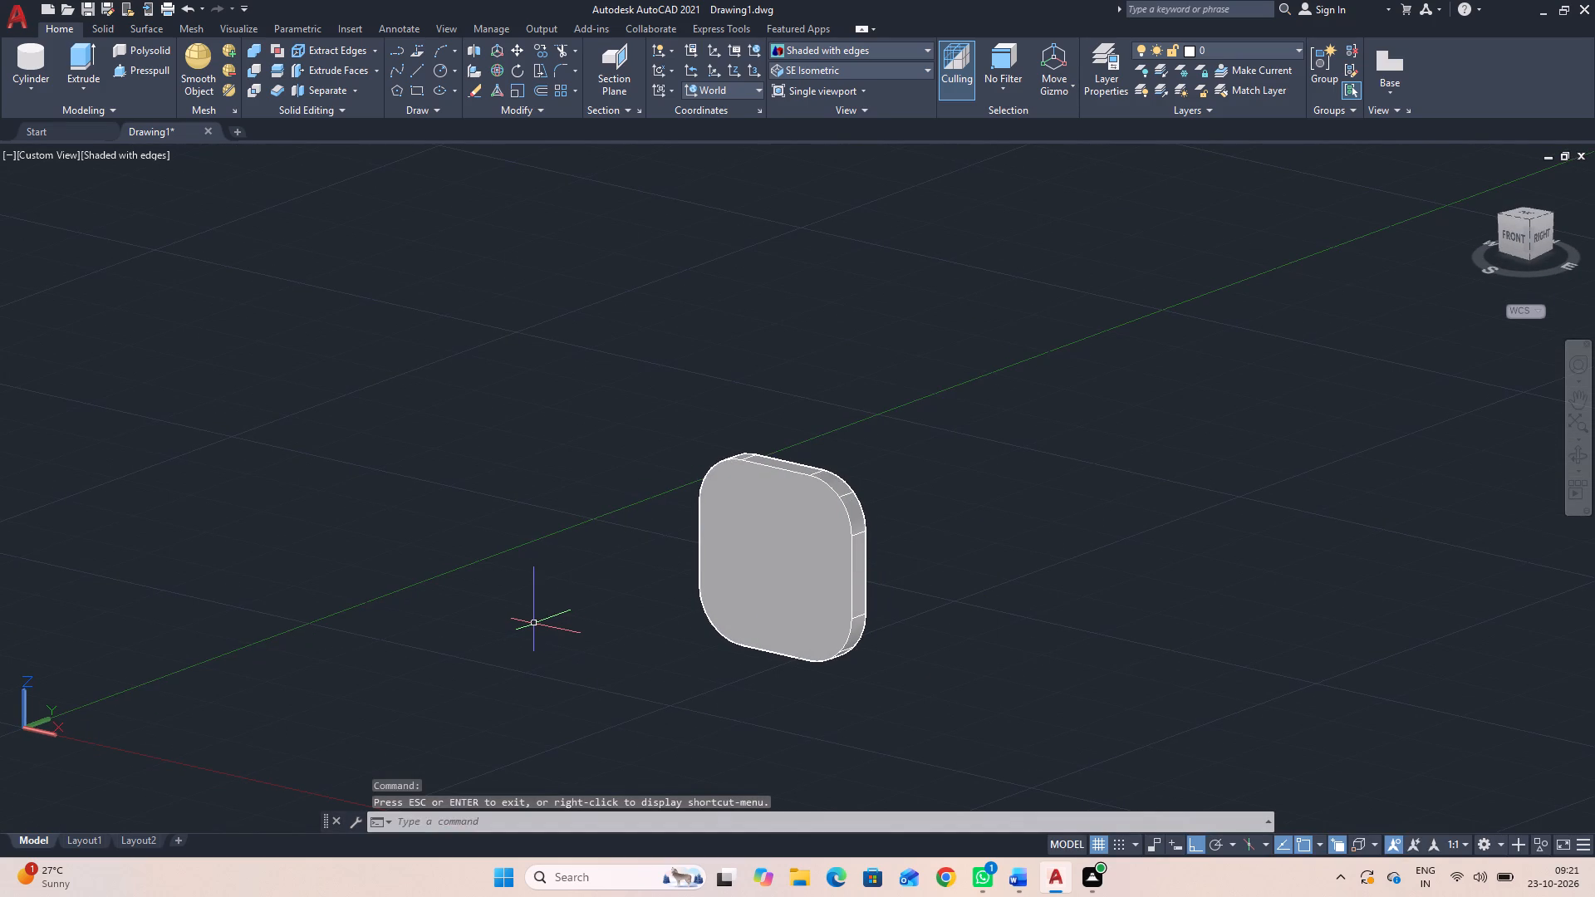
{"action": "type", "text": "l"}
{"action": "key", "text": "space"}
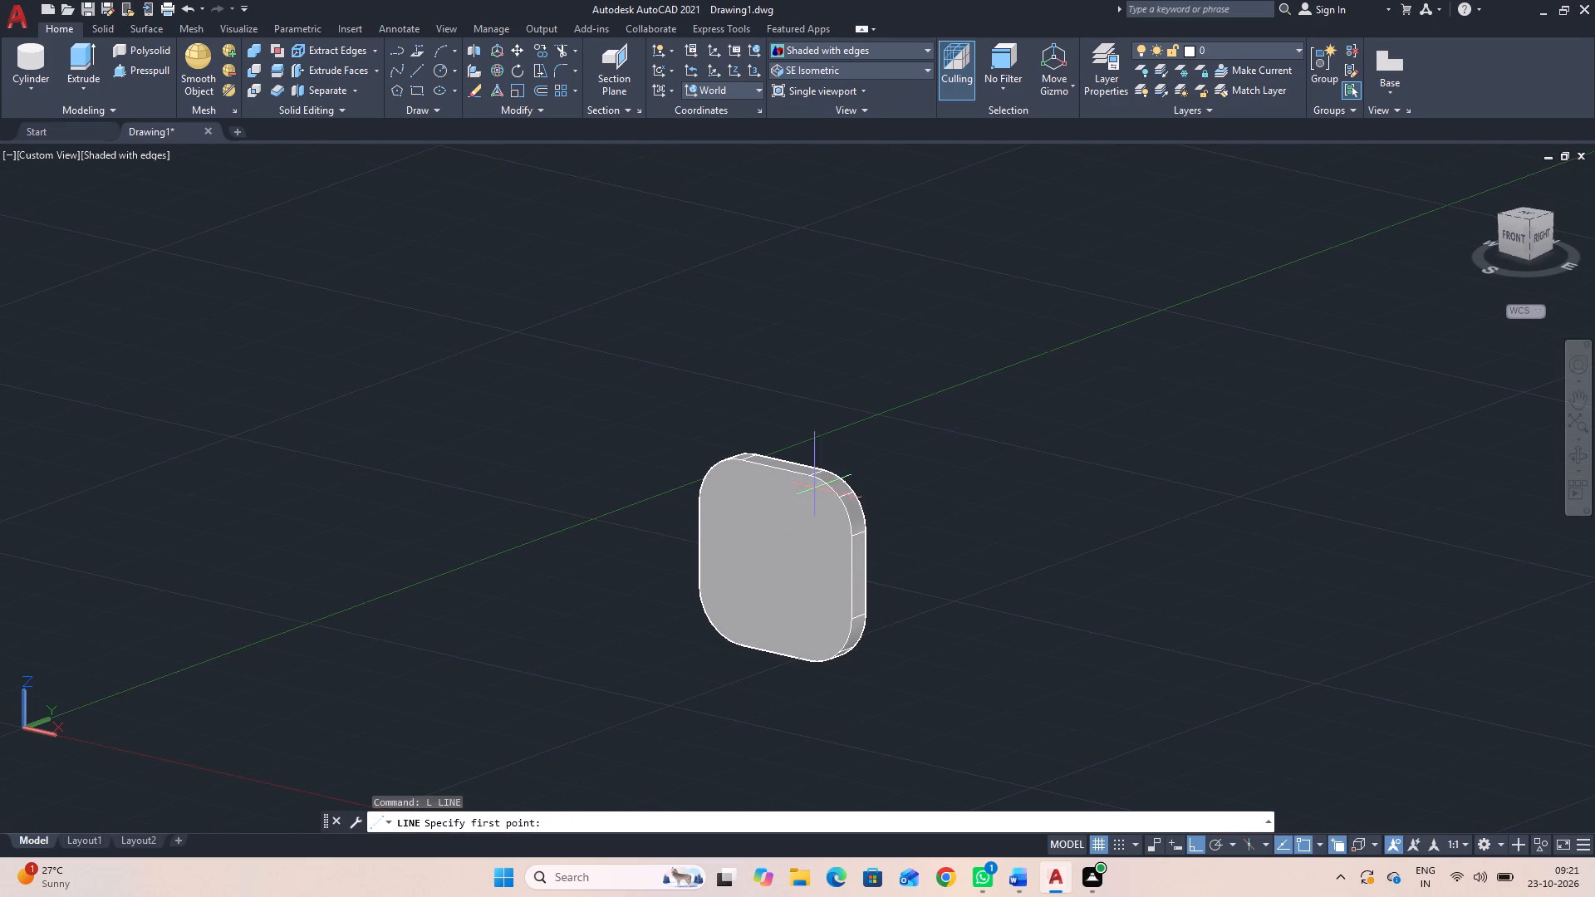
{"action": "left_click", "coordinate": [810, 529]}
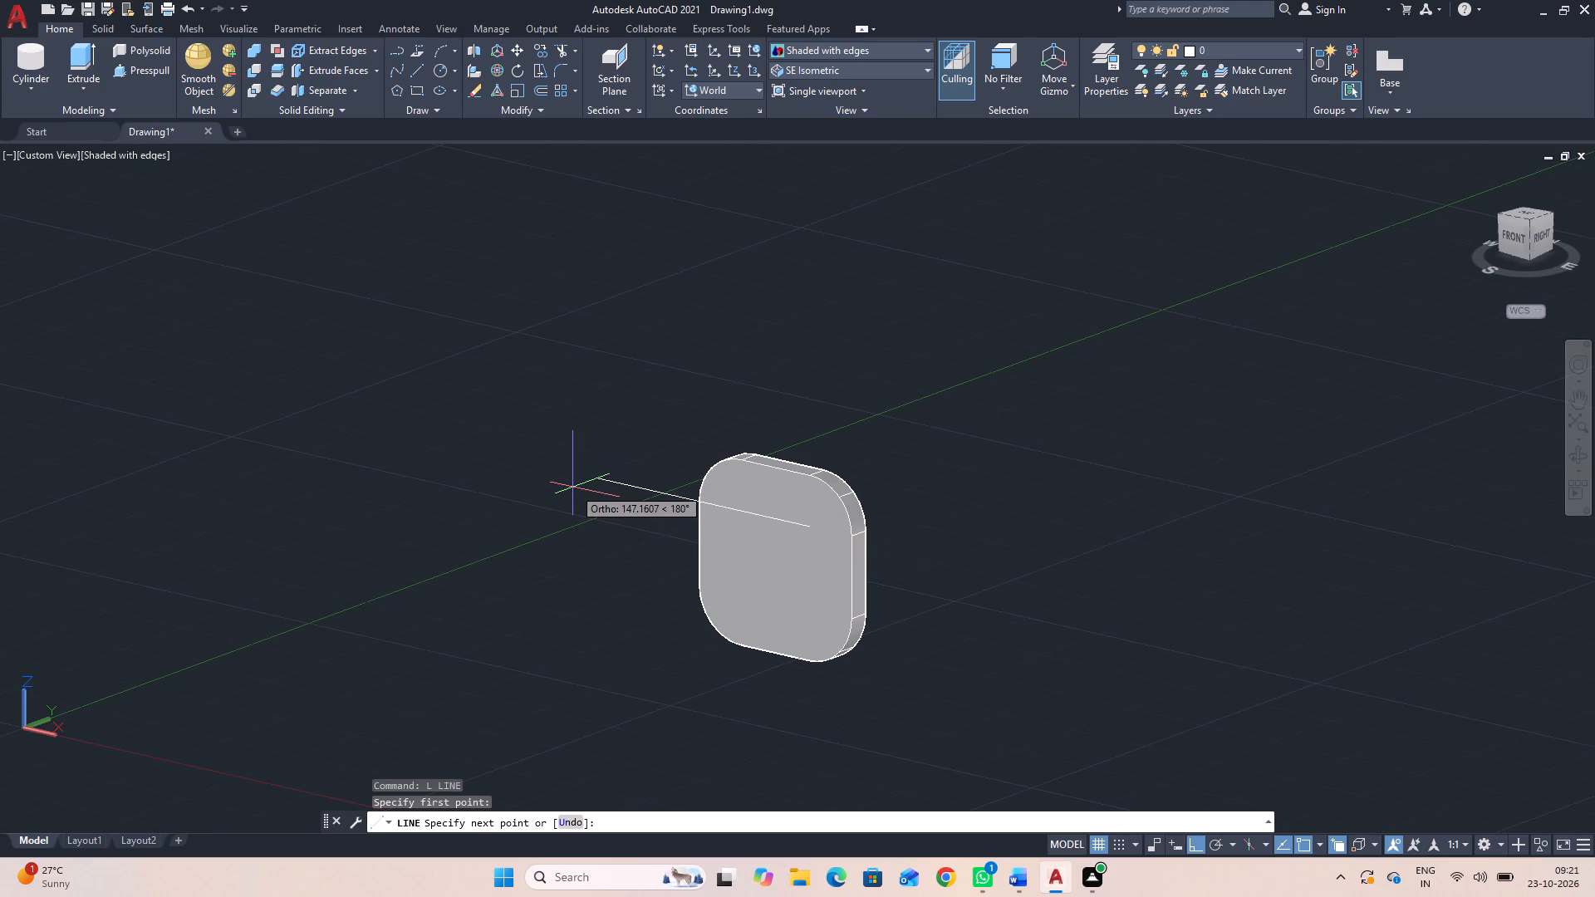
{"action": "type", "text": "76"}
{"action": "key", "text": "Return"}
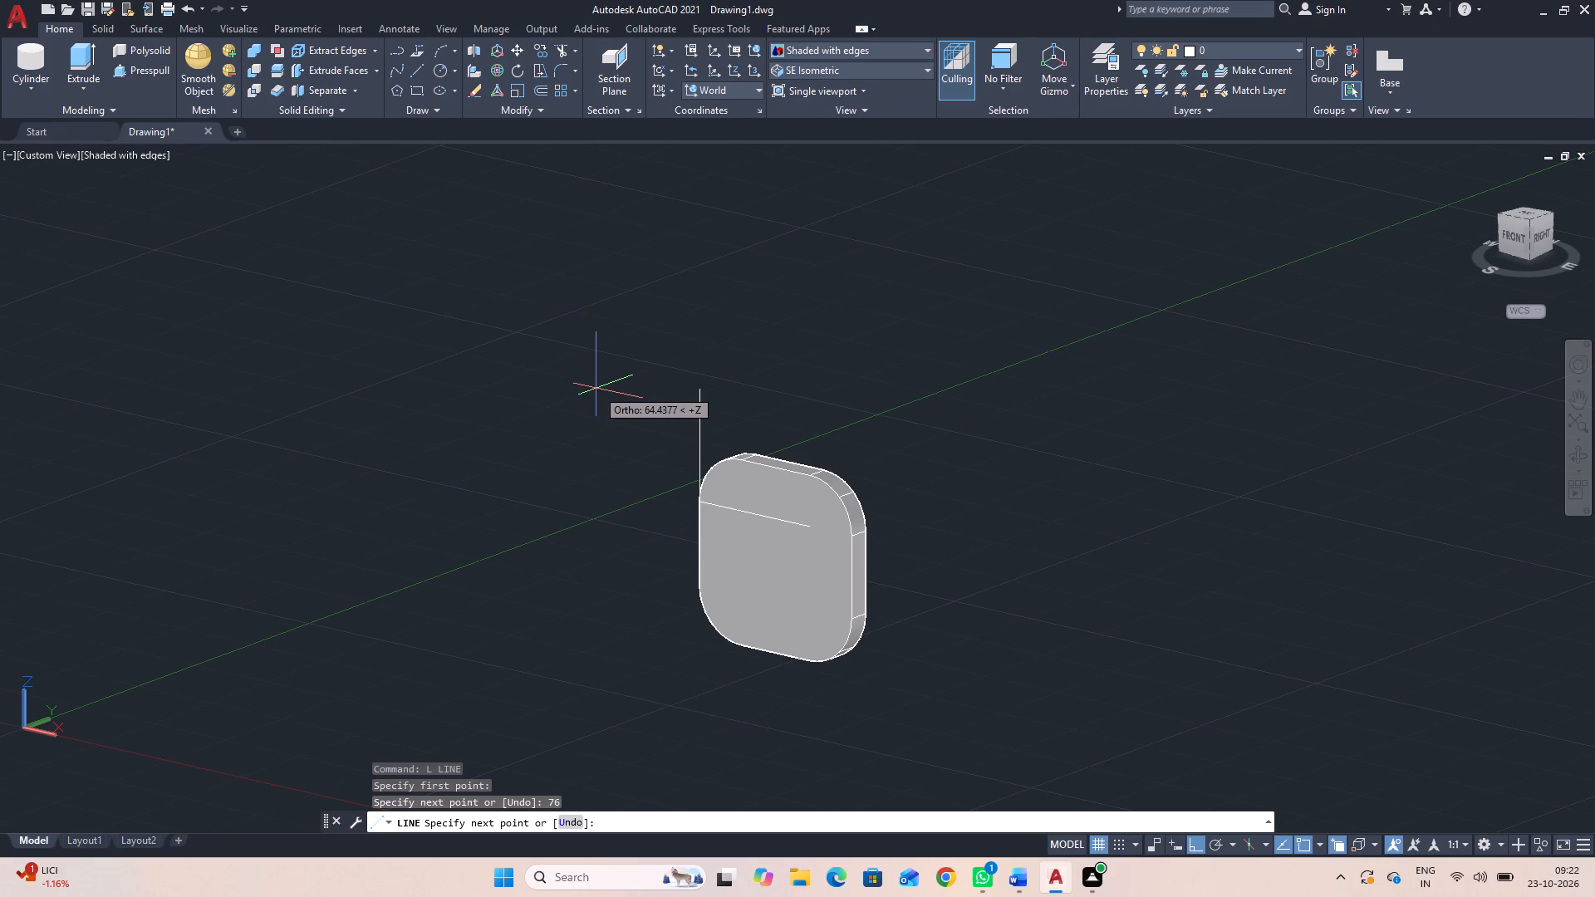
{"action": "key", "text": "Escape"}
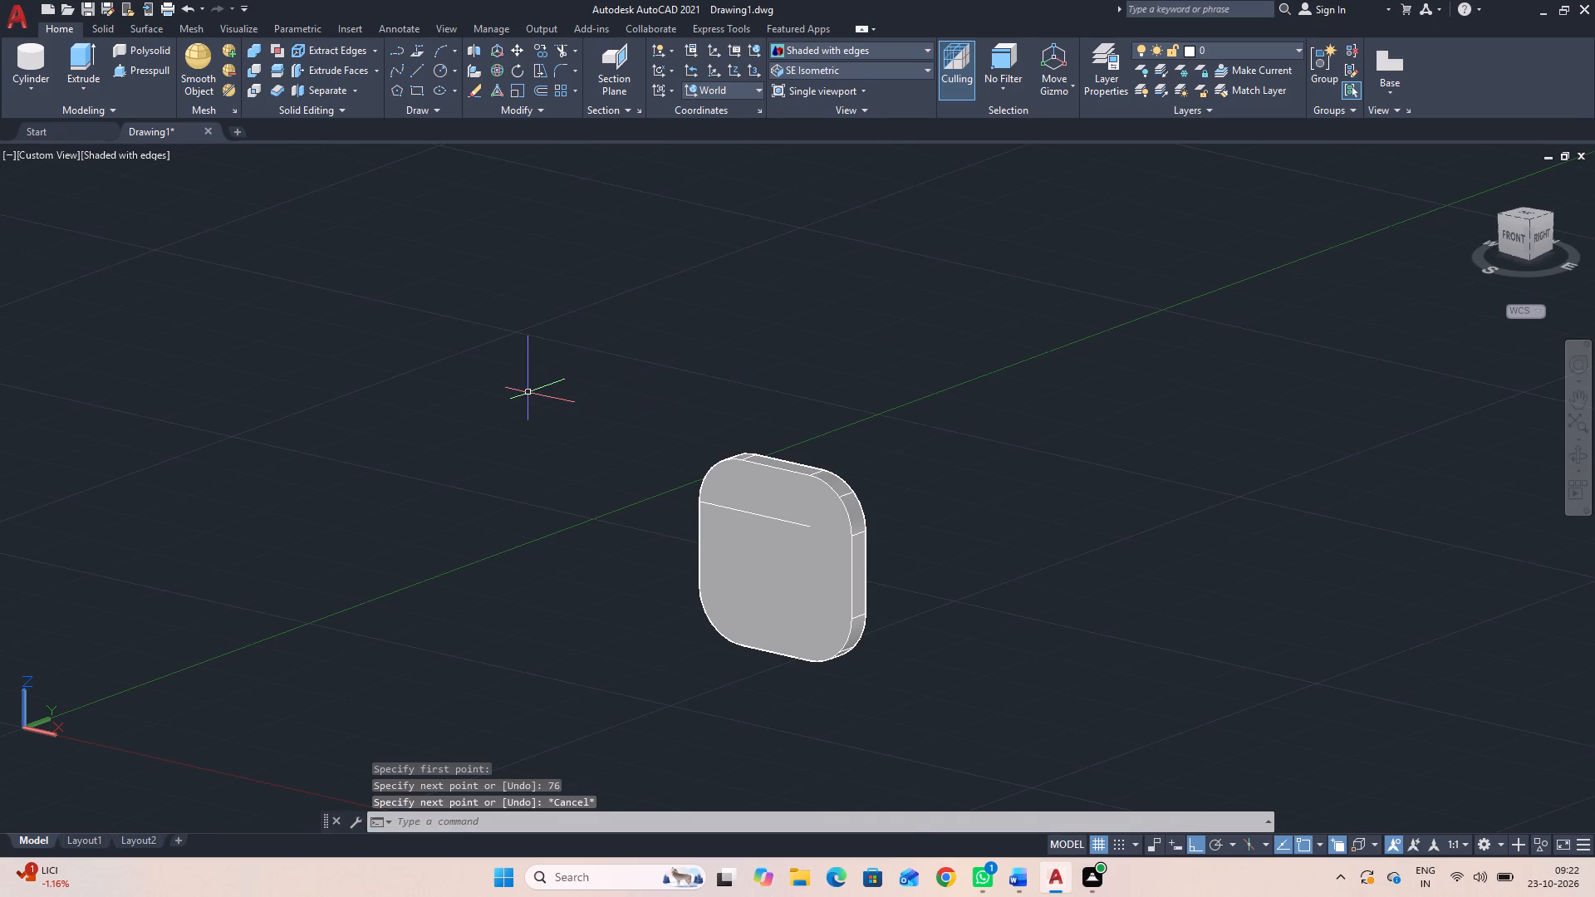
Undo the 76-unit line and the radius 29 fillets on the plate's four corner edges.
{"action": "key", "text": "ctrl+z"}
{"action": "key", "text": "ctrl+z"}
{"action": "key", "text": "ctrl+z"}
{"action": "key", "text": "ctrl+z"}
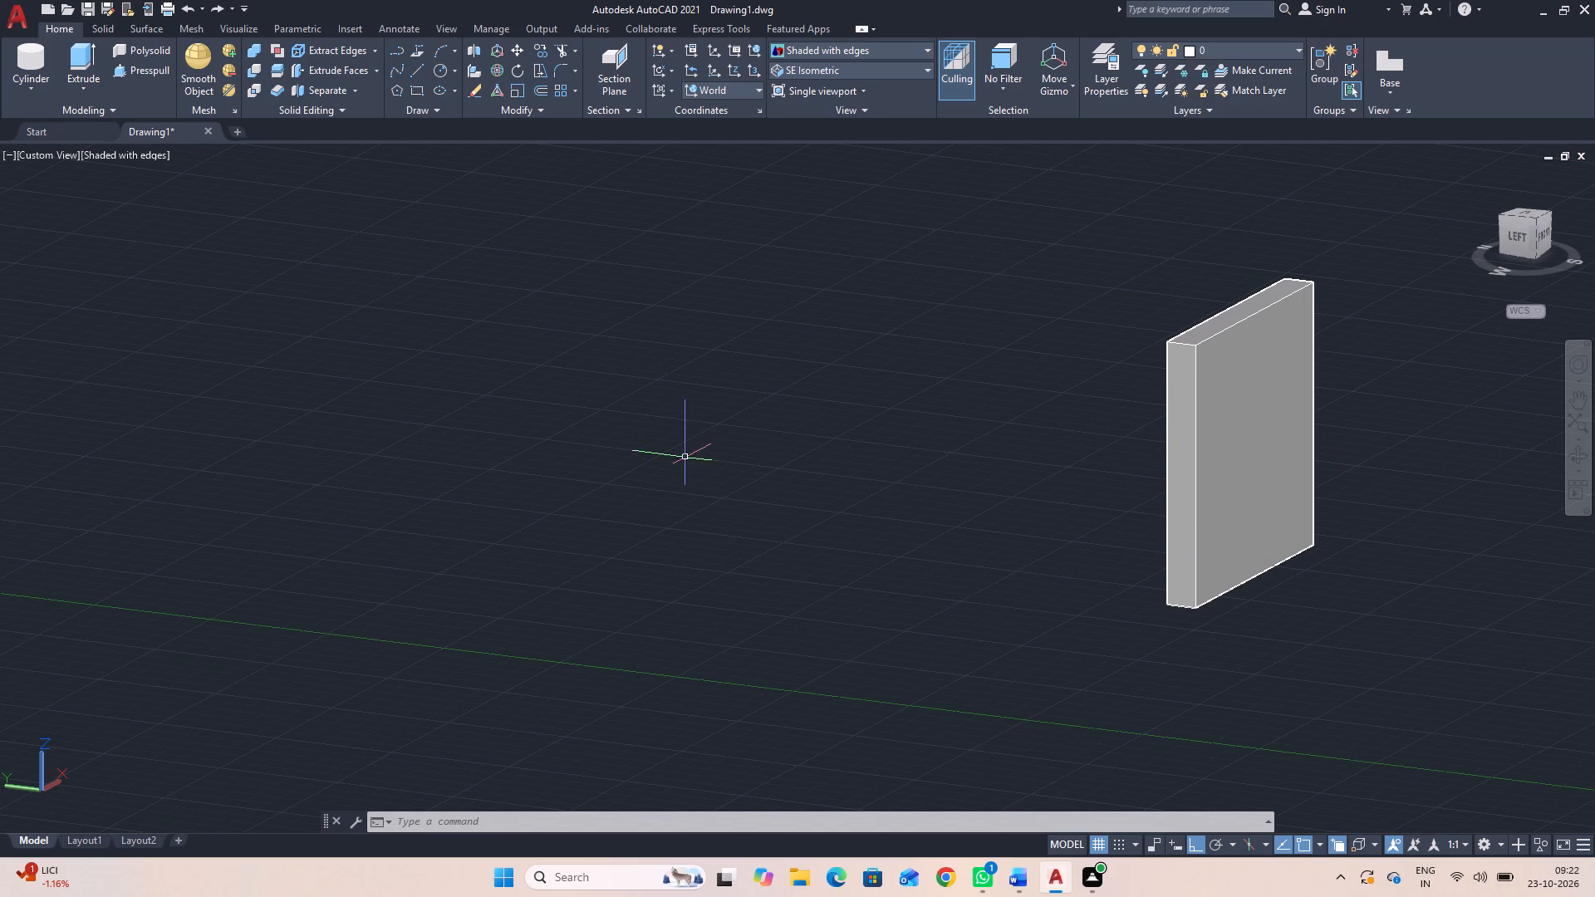
Fillet the plate's four short corner edges with the FILLETEDGE command and radius 14.5.
{"action": "type", "text": "fill"}
{"action": "left_click", "coordinate": [429, 676]}
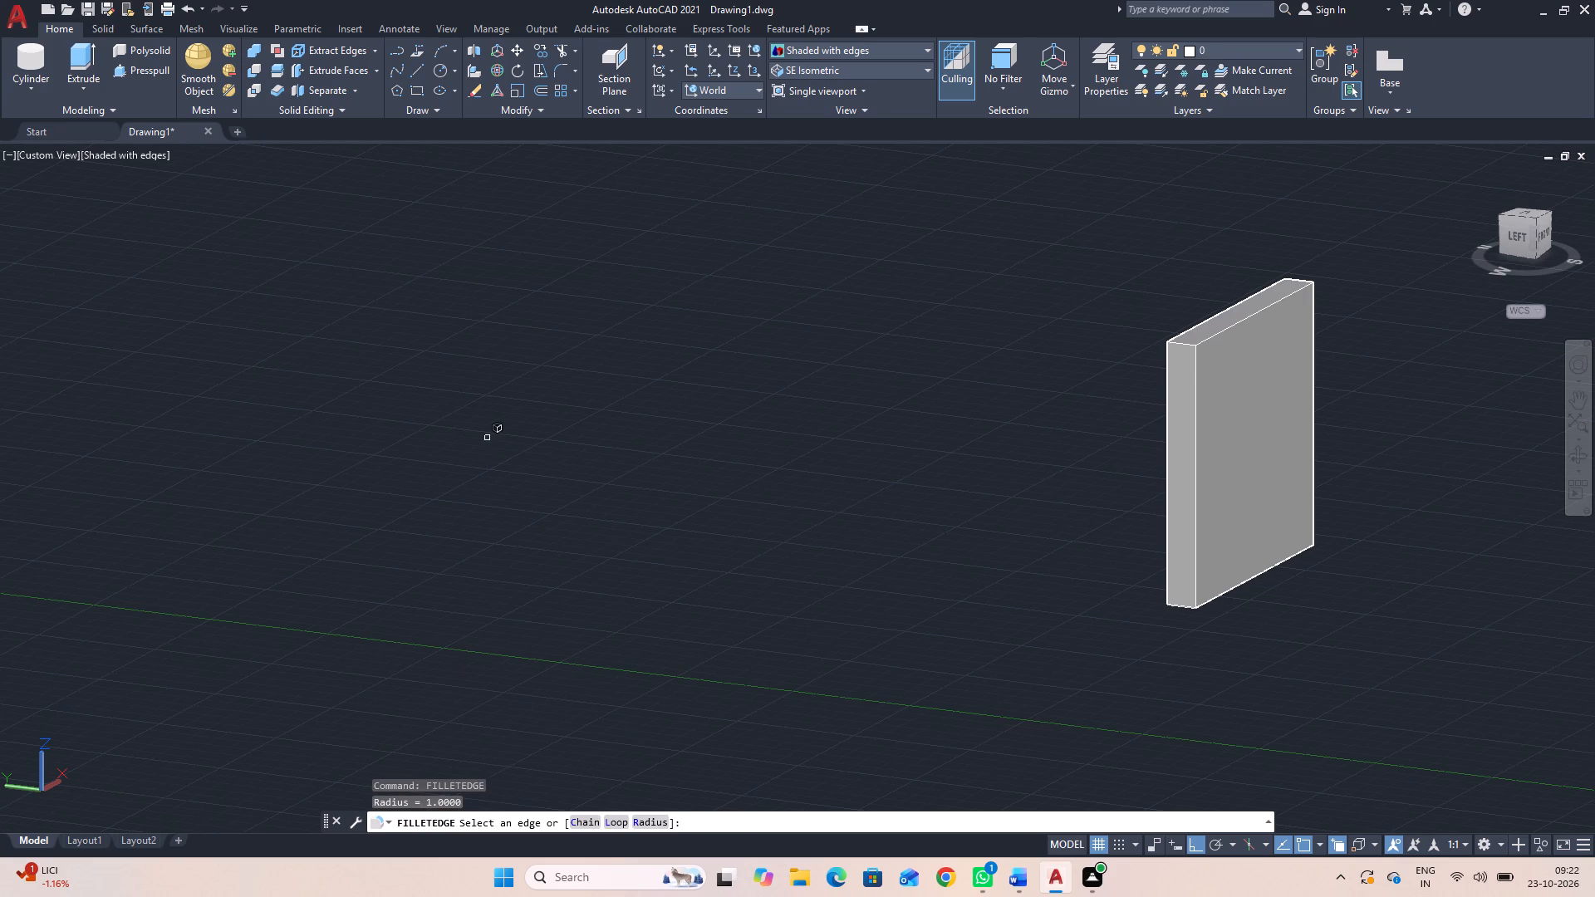
{"action": "left_click", "coordinate": [1182, 346]}
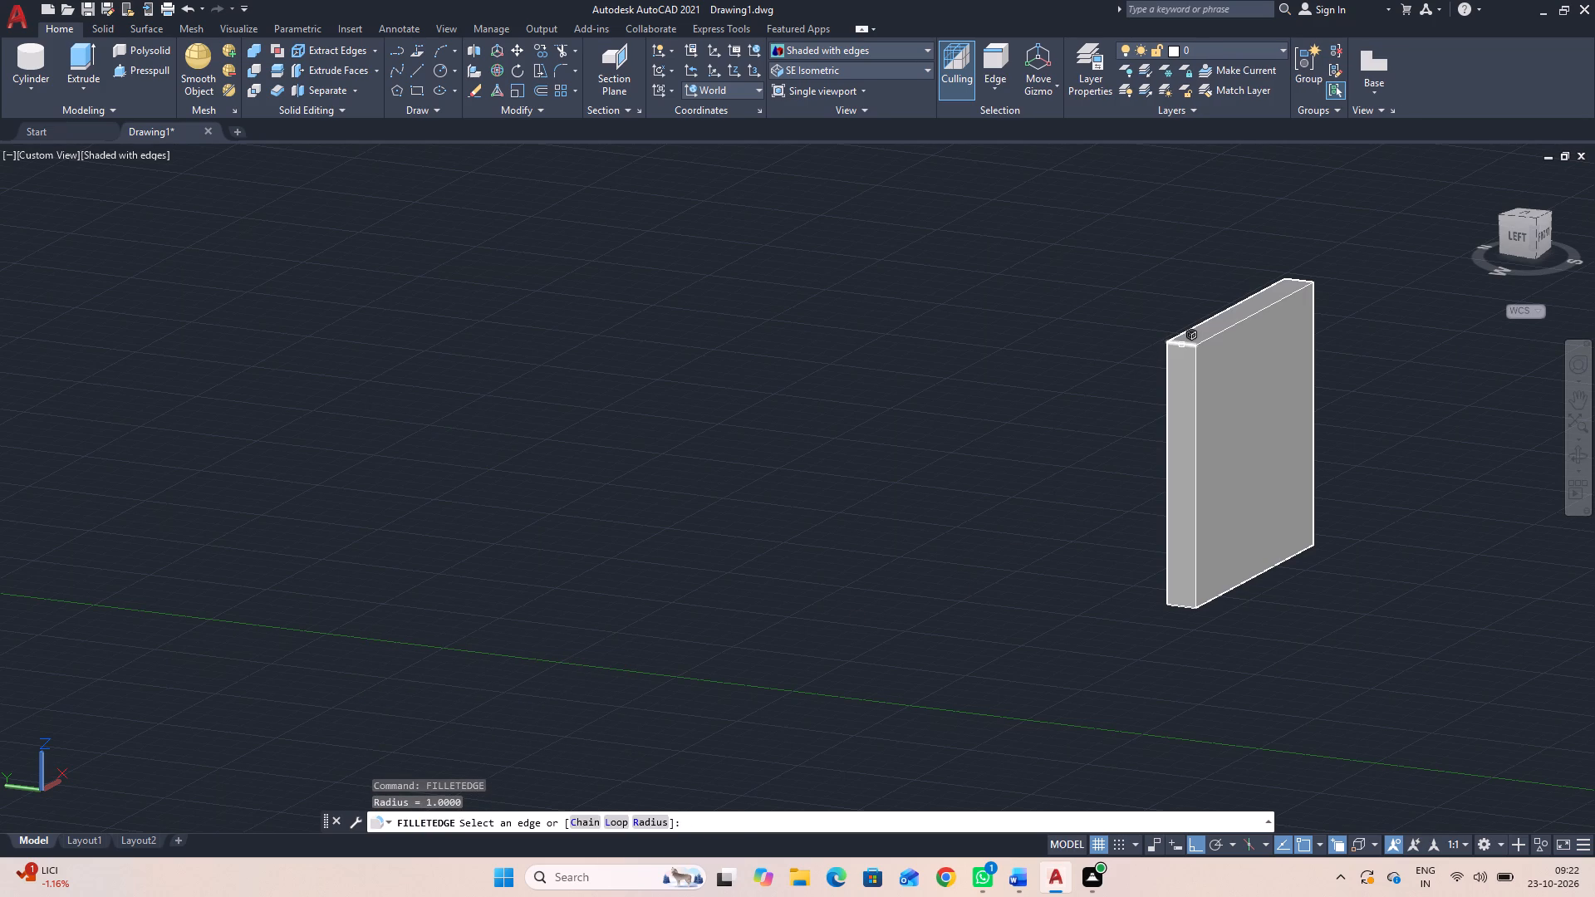
{"action": "left_click", "coordinate": [1303, 280]}
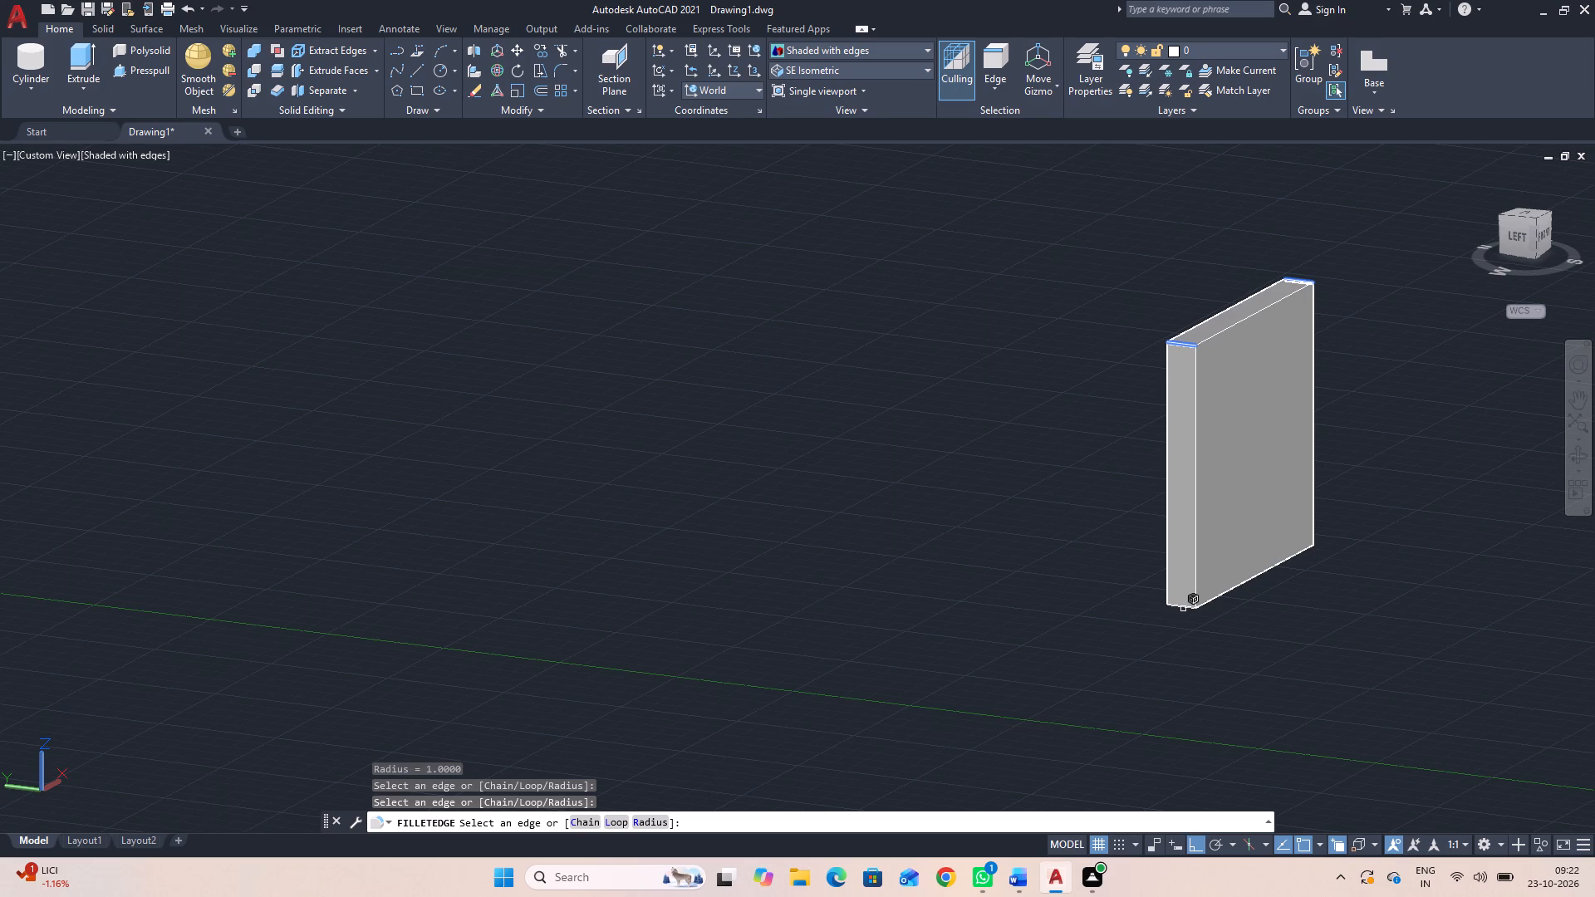
{"action": "left_click", "coordinate": [1184, 606]}
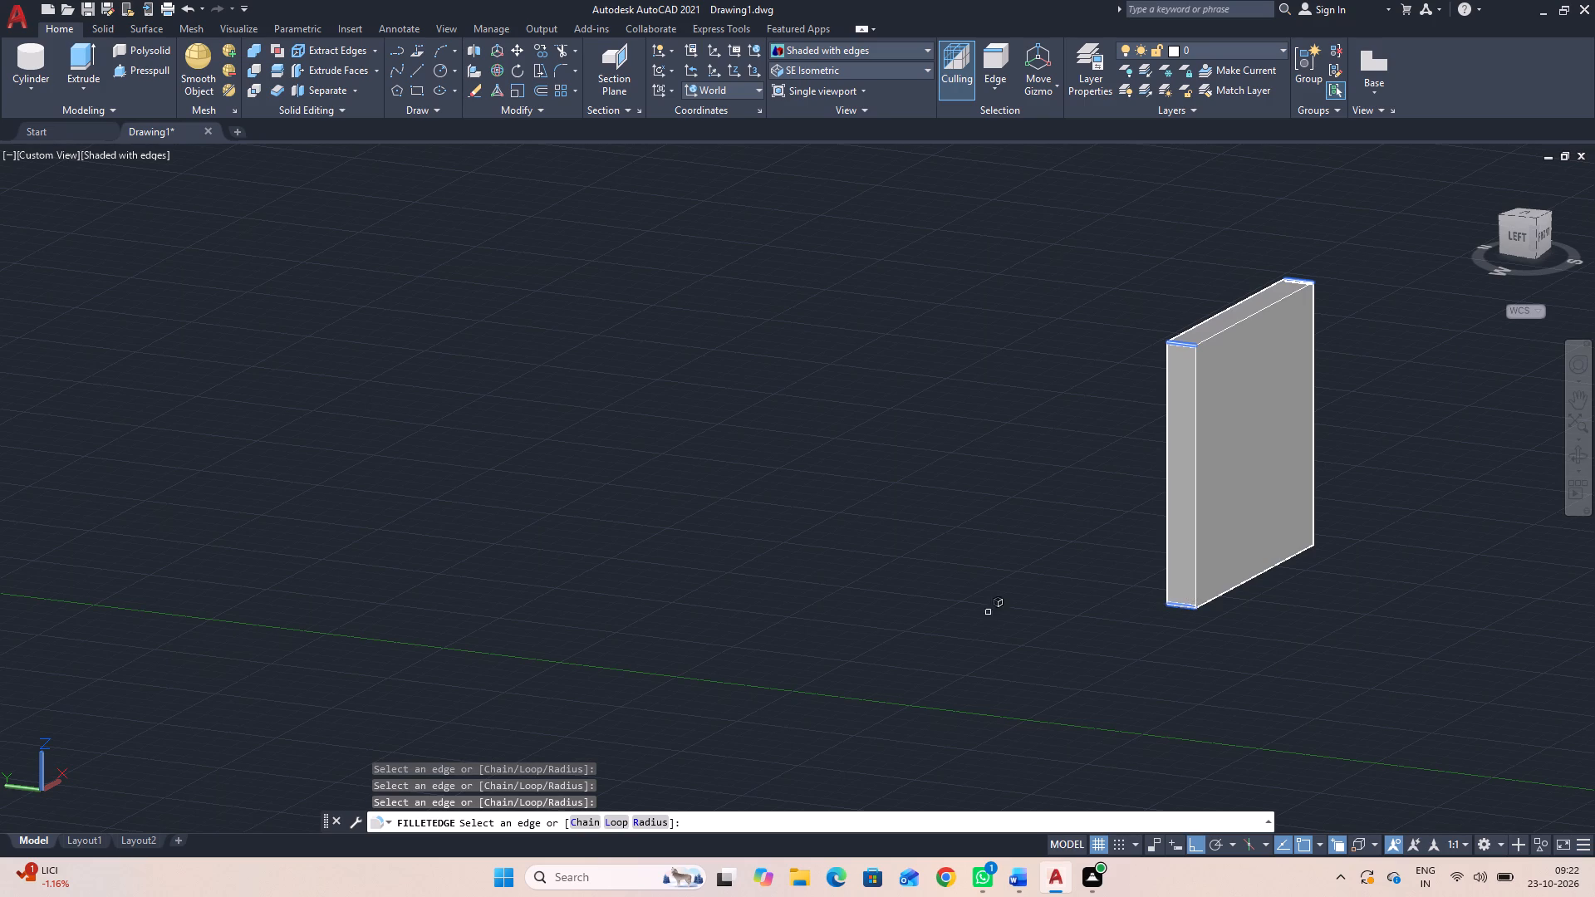
{"action": "left_click", "coordinate": [1572, 454]}
{"action": "left_click_drag", "start_coordinate": [1410, 586], "coordinate": [1225, 586]}
{"action": "left_click_drag", "start_coordinate": [1392, 606], "coordinate": [1330, 600]}
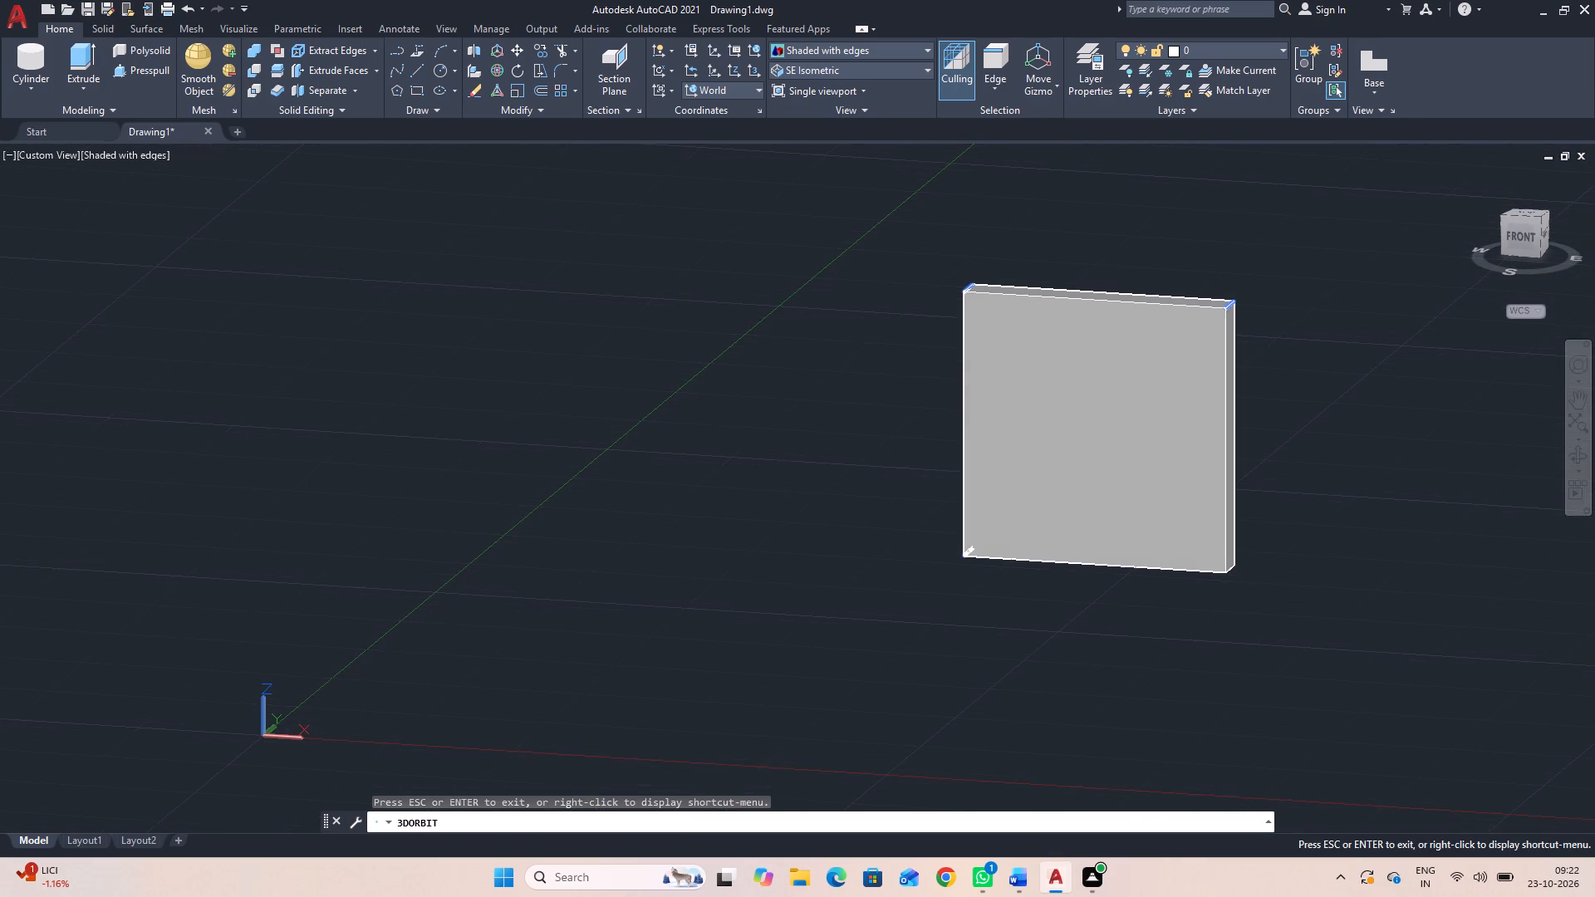
{"action": "key", "text": "space"}
{"action": "left_click", "coordinate": [1229, 569]}
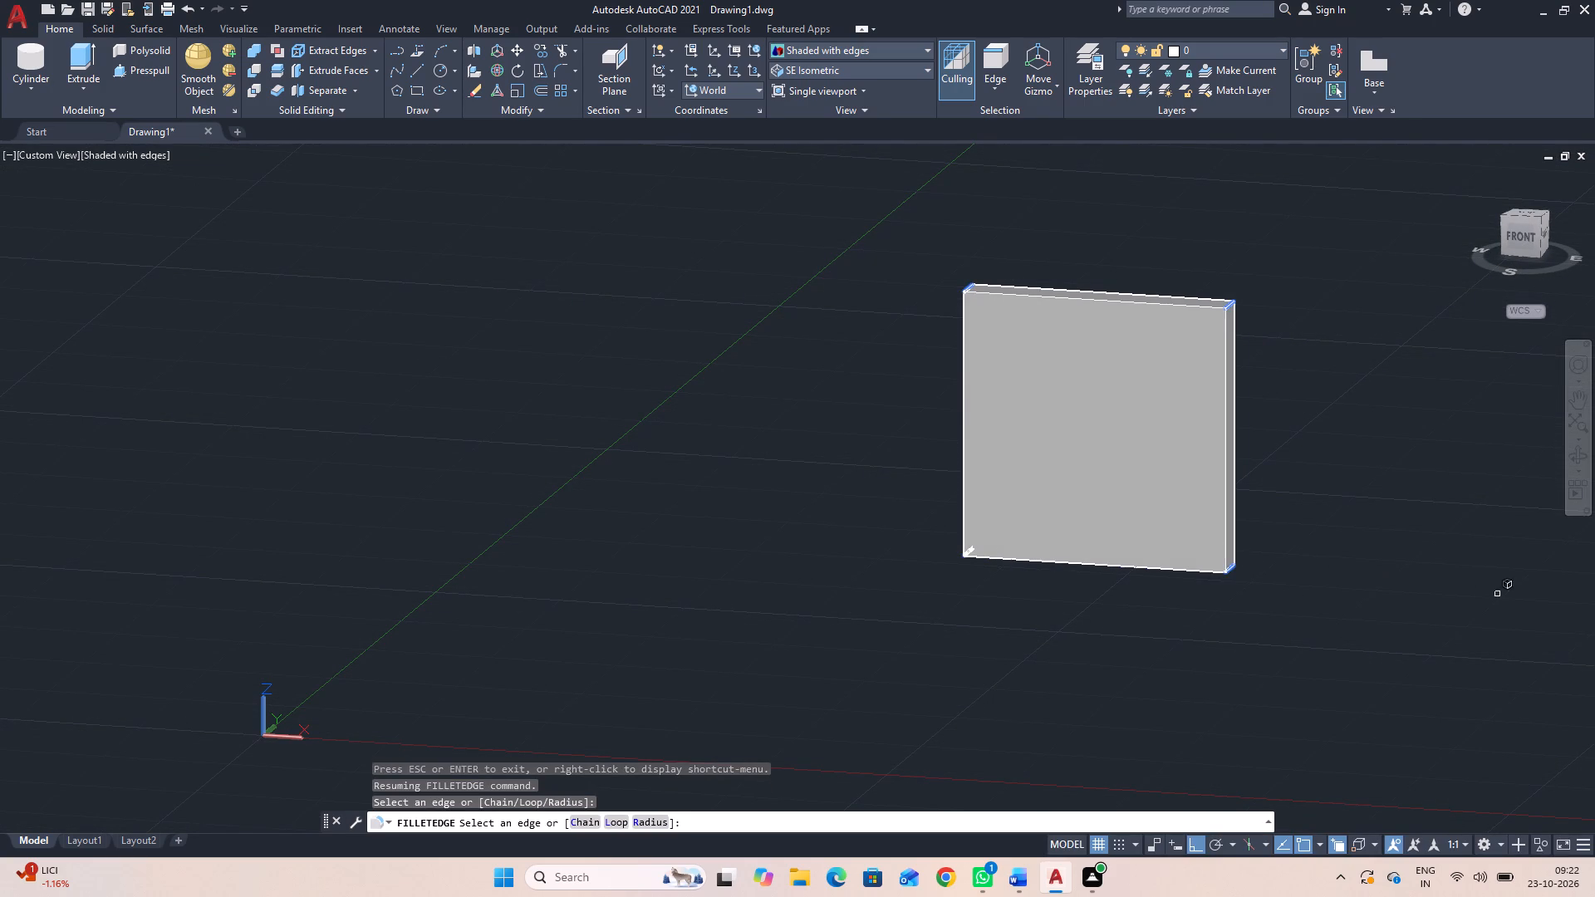
{"action": "left_click", "coordinate": [659, 821]}
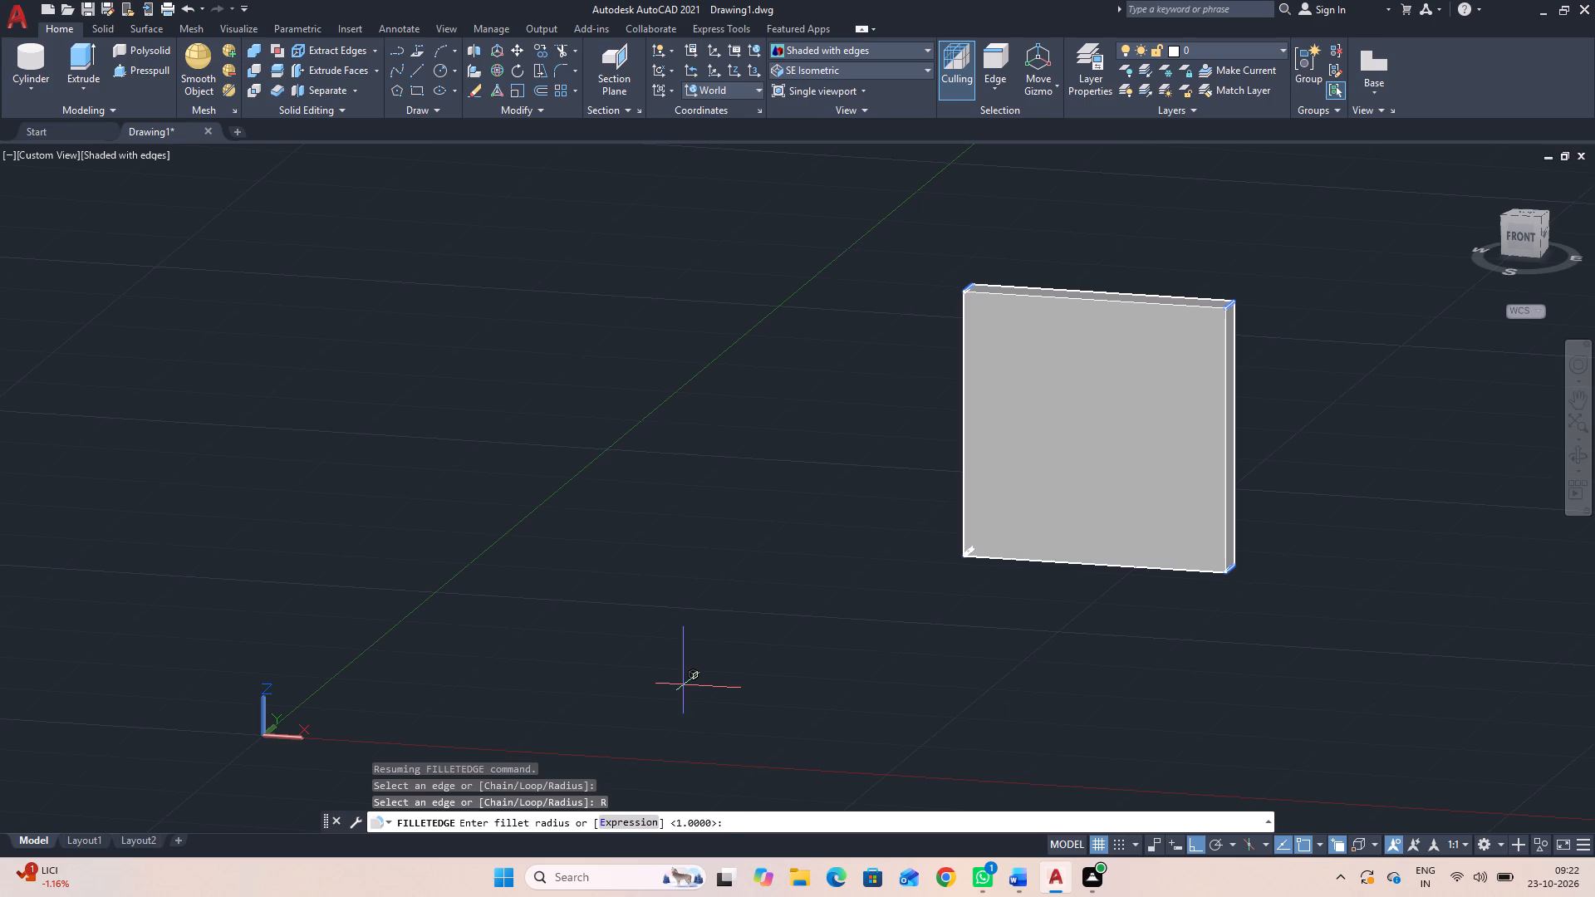
{"action": "type", "text": "14.5"}
{"action": "key", "text": "Return"}
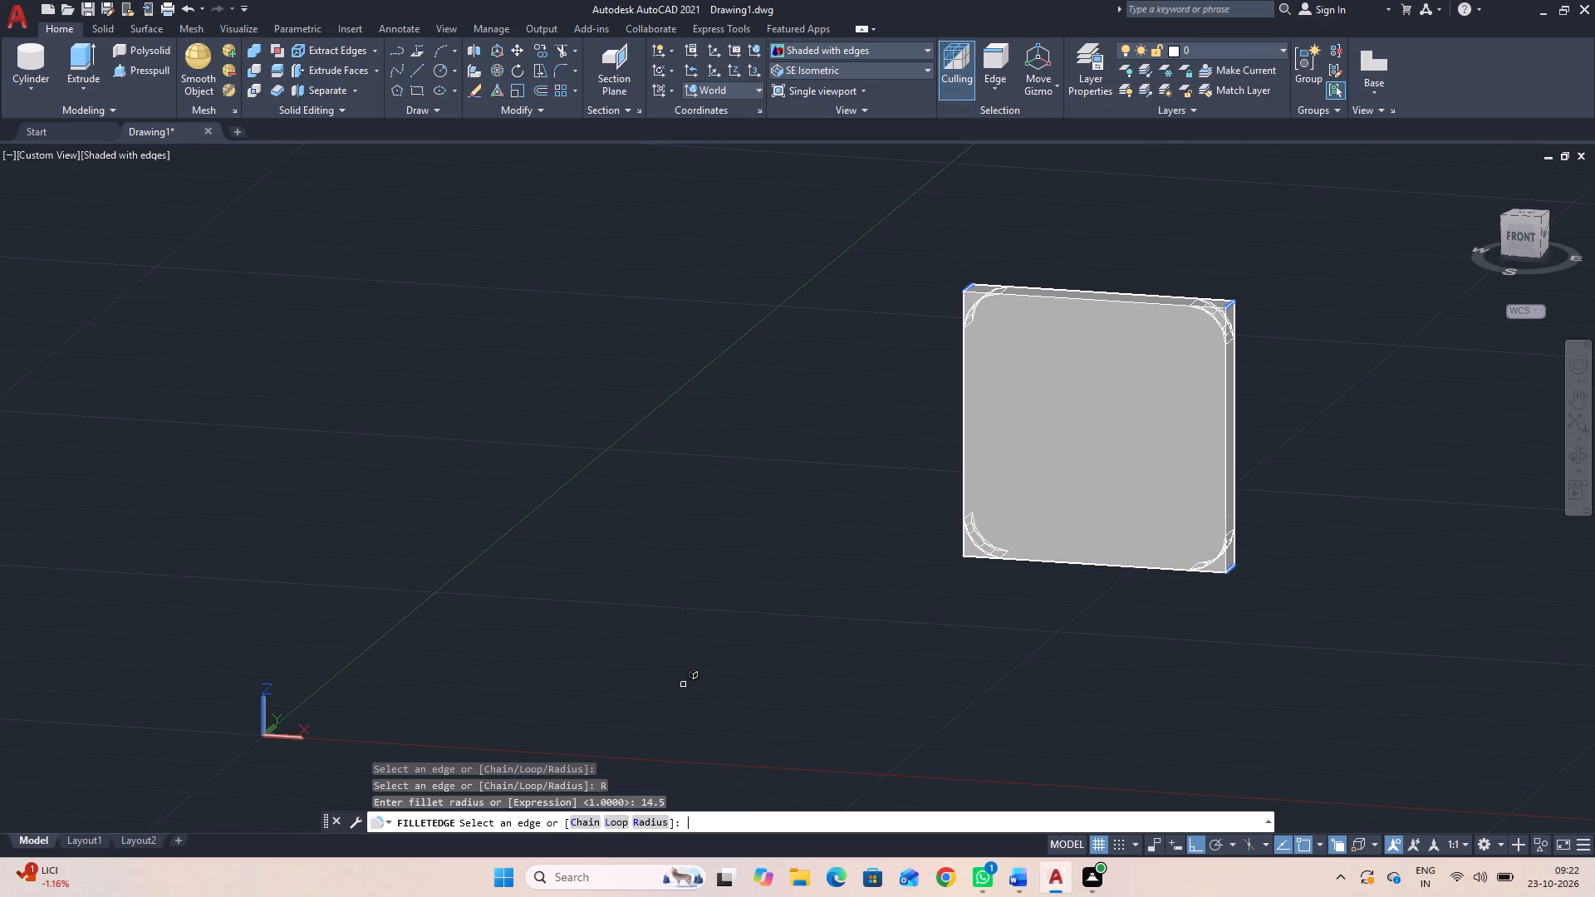
{"action": "key", "text": "Return"}
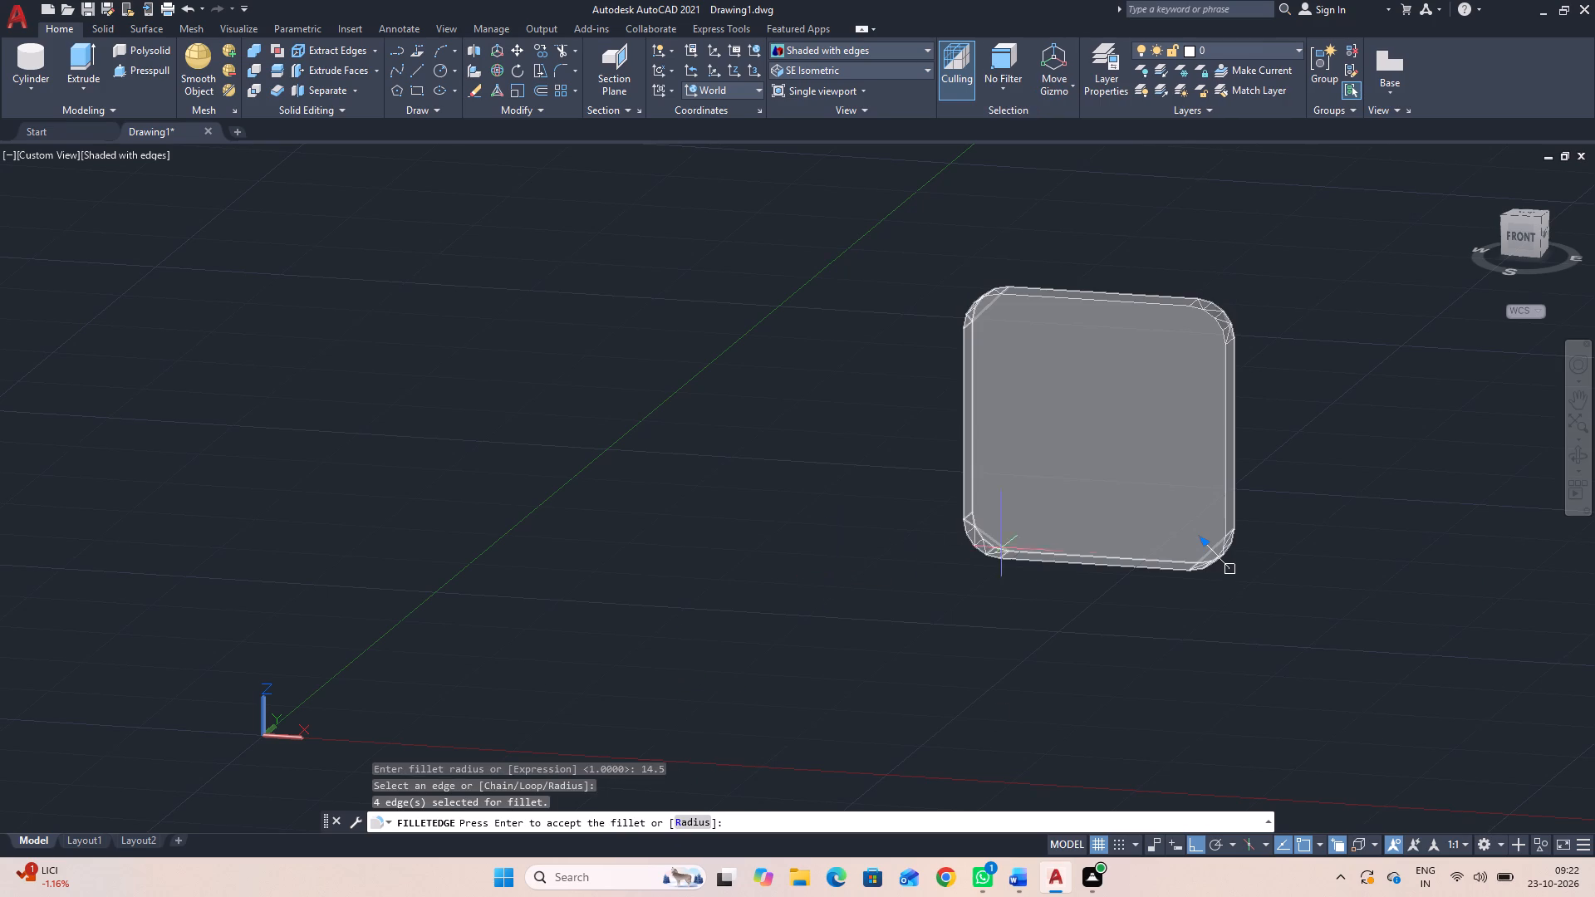
{"action": "key", "text": "Return"}
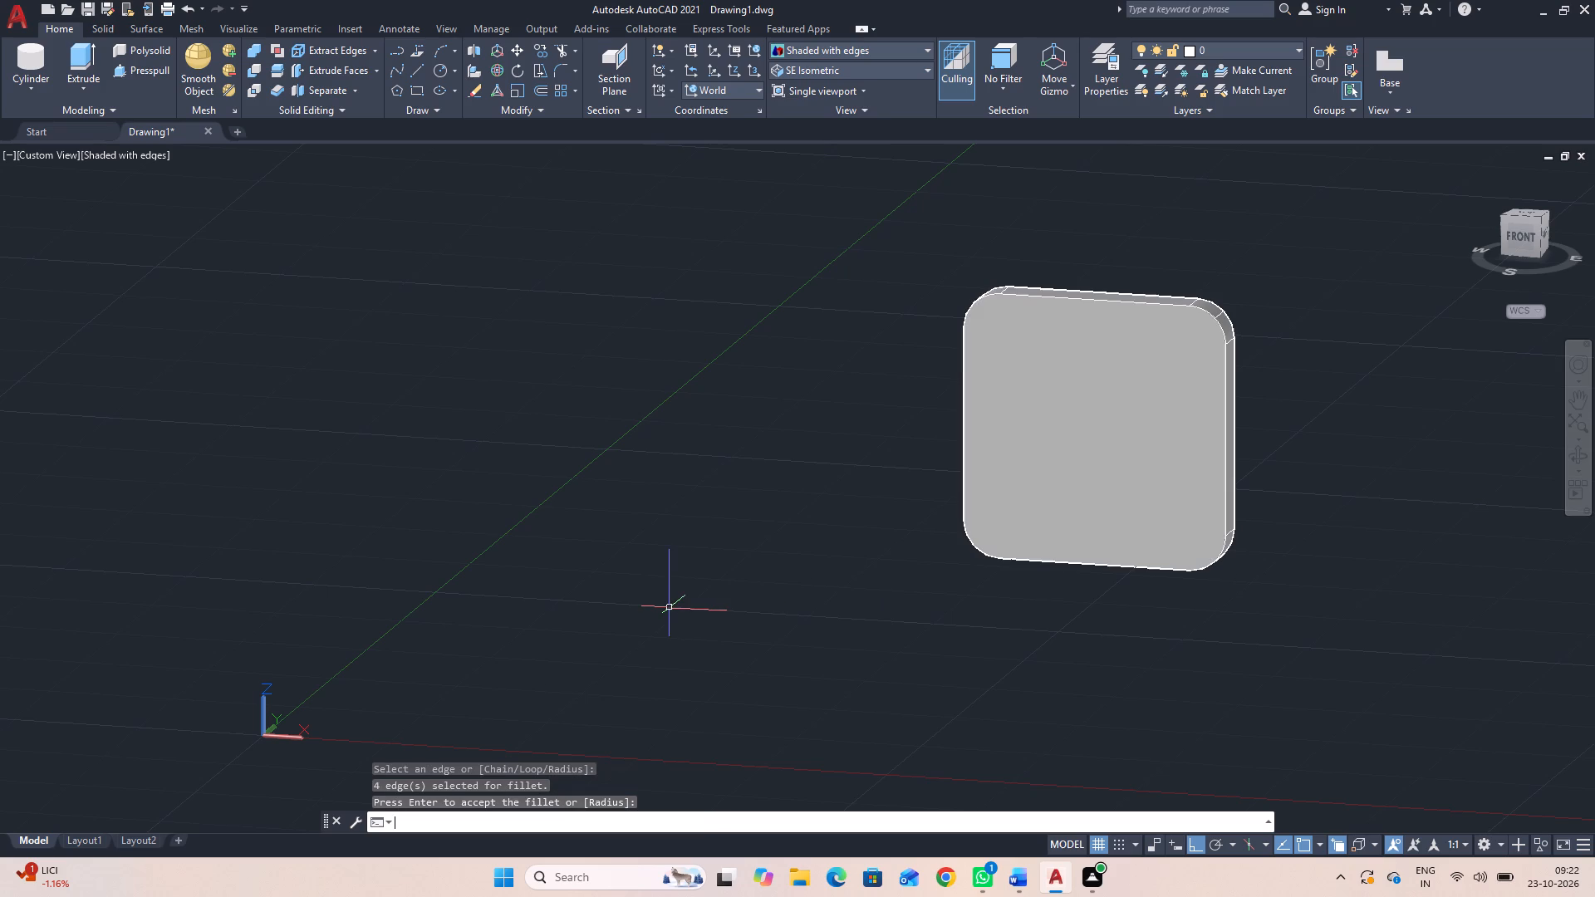
Draw a 76-unit line in the -X direction from the centre of the plate's upper +X corner fillet on the front face.
{"action": "left_click", "coordinate": [1580, 458]}
{"action": "left_click_drag", "start_coordinate": [1517, 465], "coordinate": [1502, 493]}
{"action": "left_click_drag", "start_coordinate": [1397, 531], "coordinate": [1405, 514]}
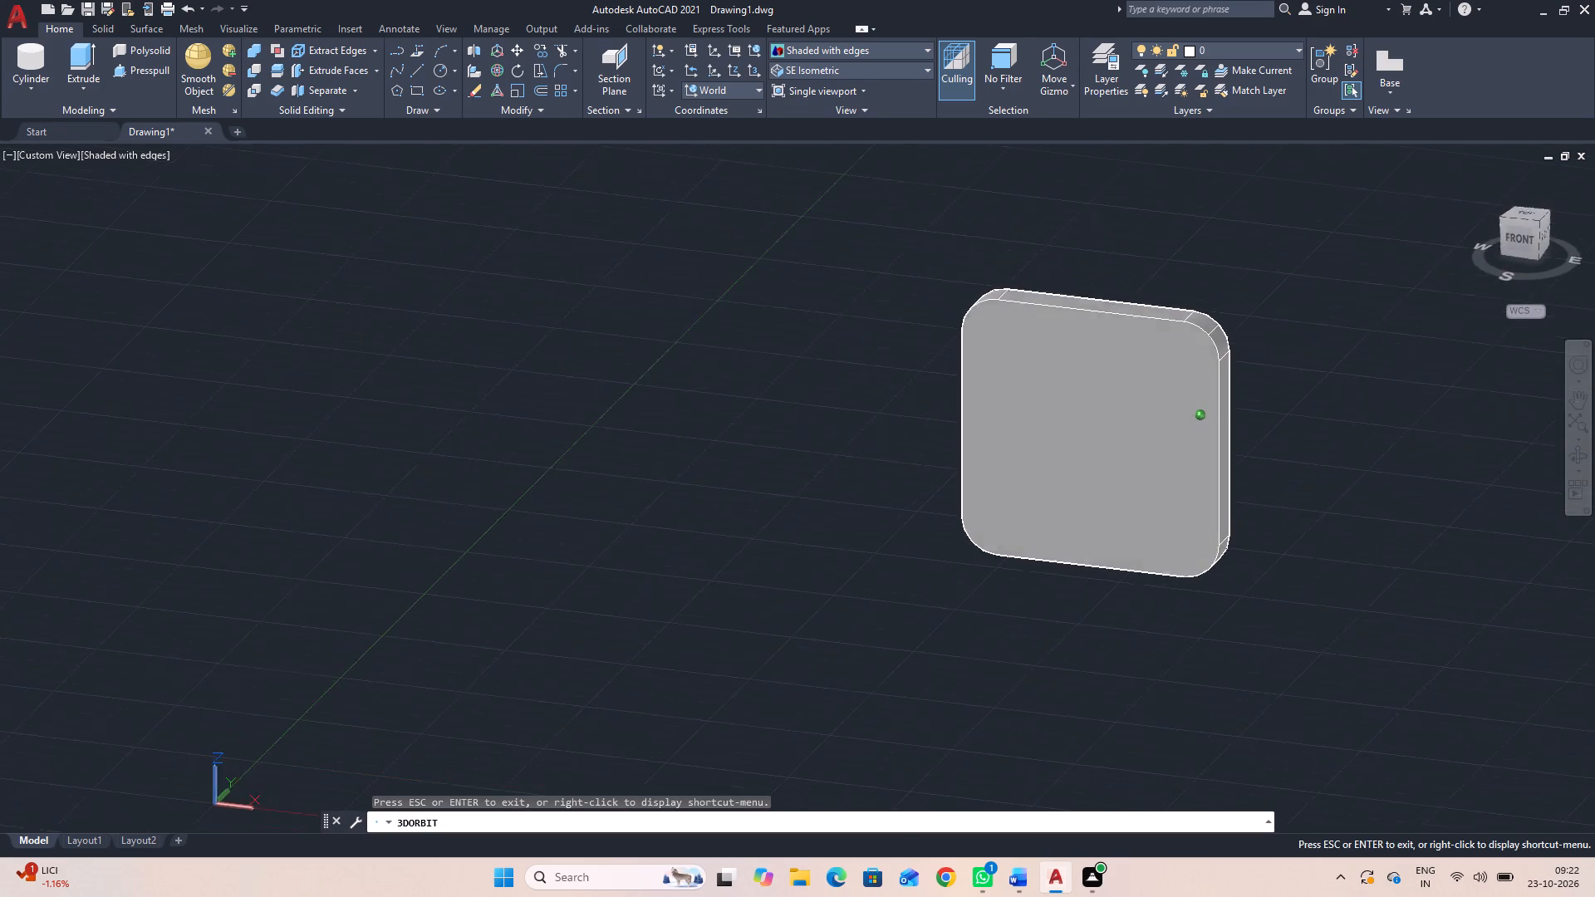
{"action": "left_click_drag", "start_coordinate": [1405, 514], "coordinate": [1413, 502]}
{"action": "key", "text": "Escape"}
{"action": "type", "text": "l"}
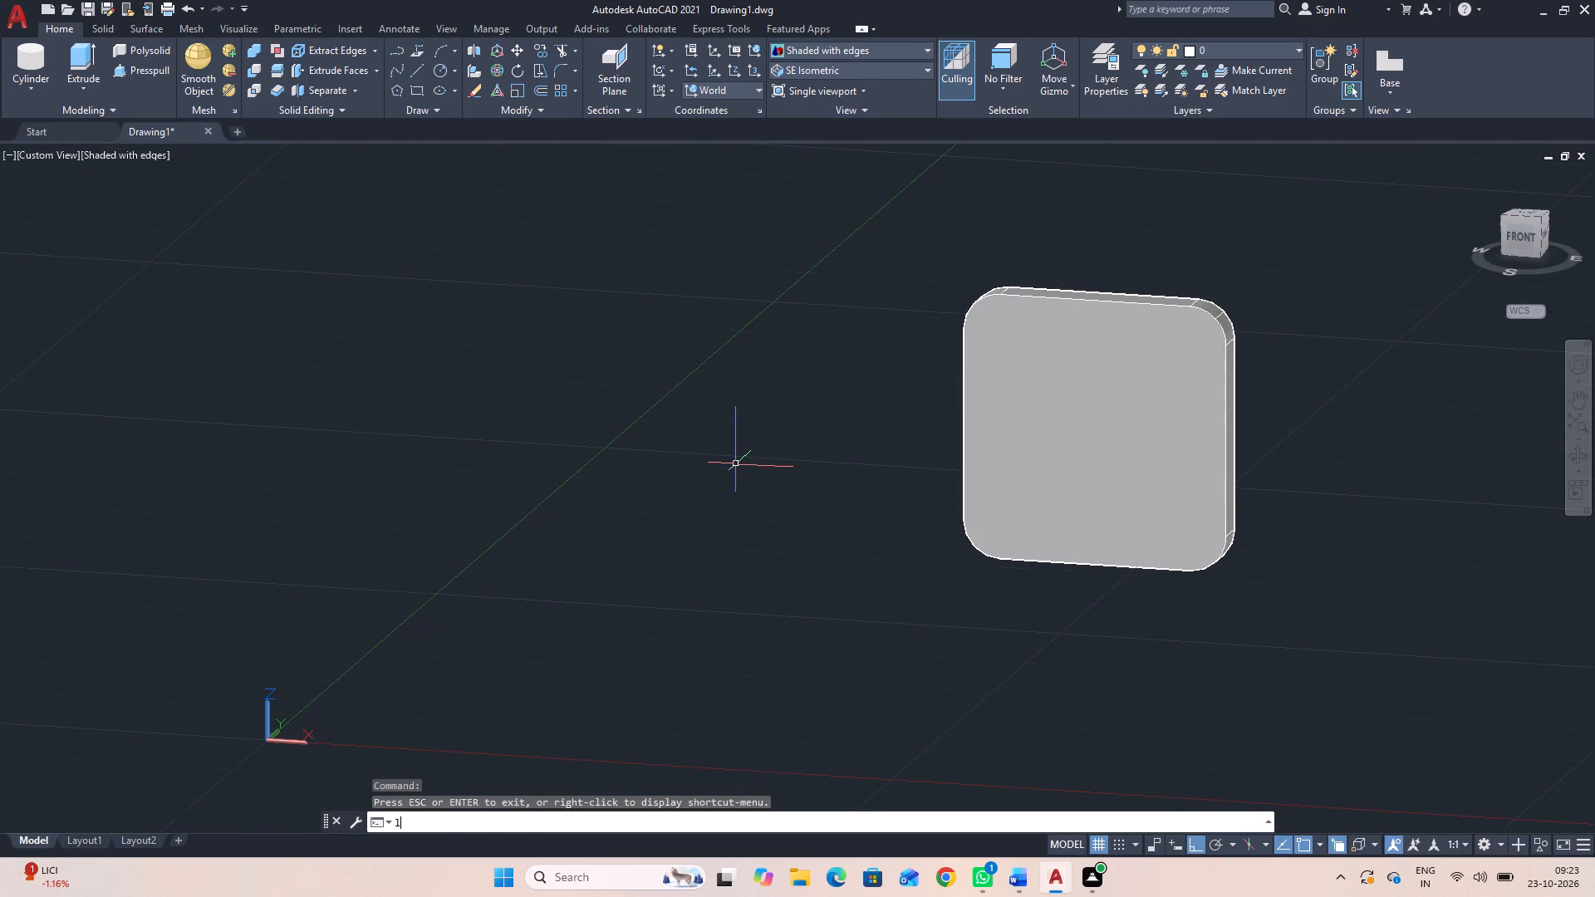
{"action": "key", "text": "space"}
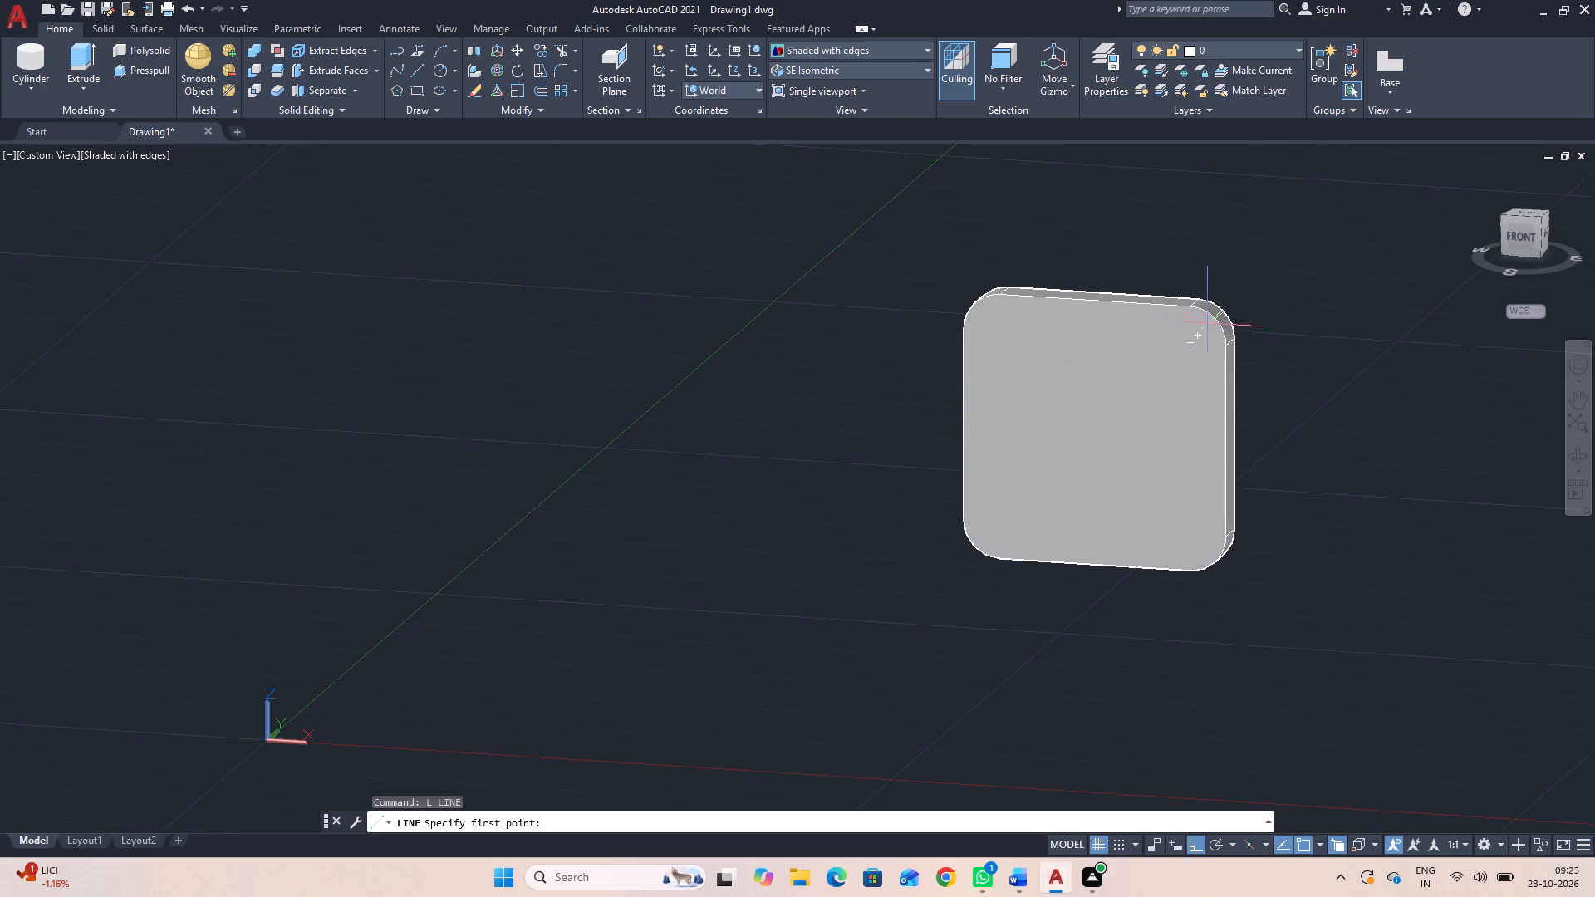
{"action": "left_click", "coordinate": [1189, 348]}
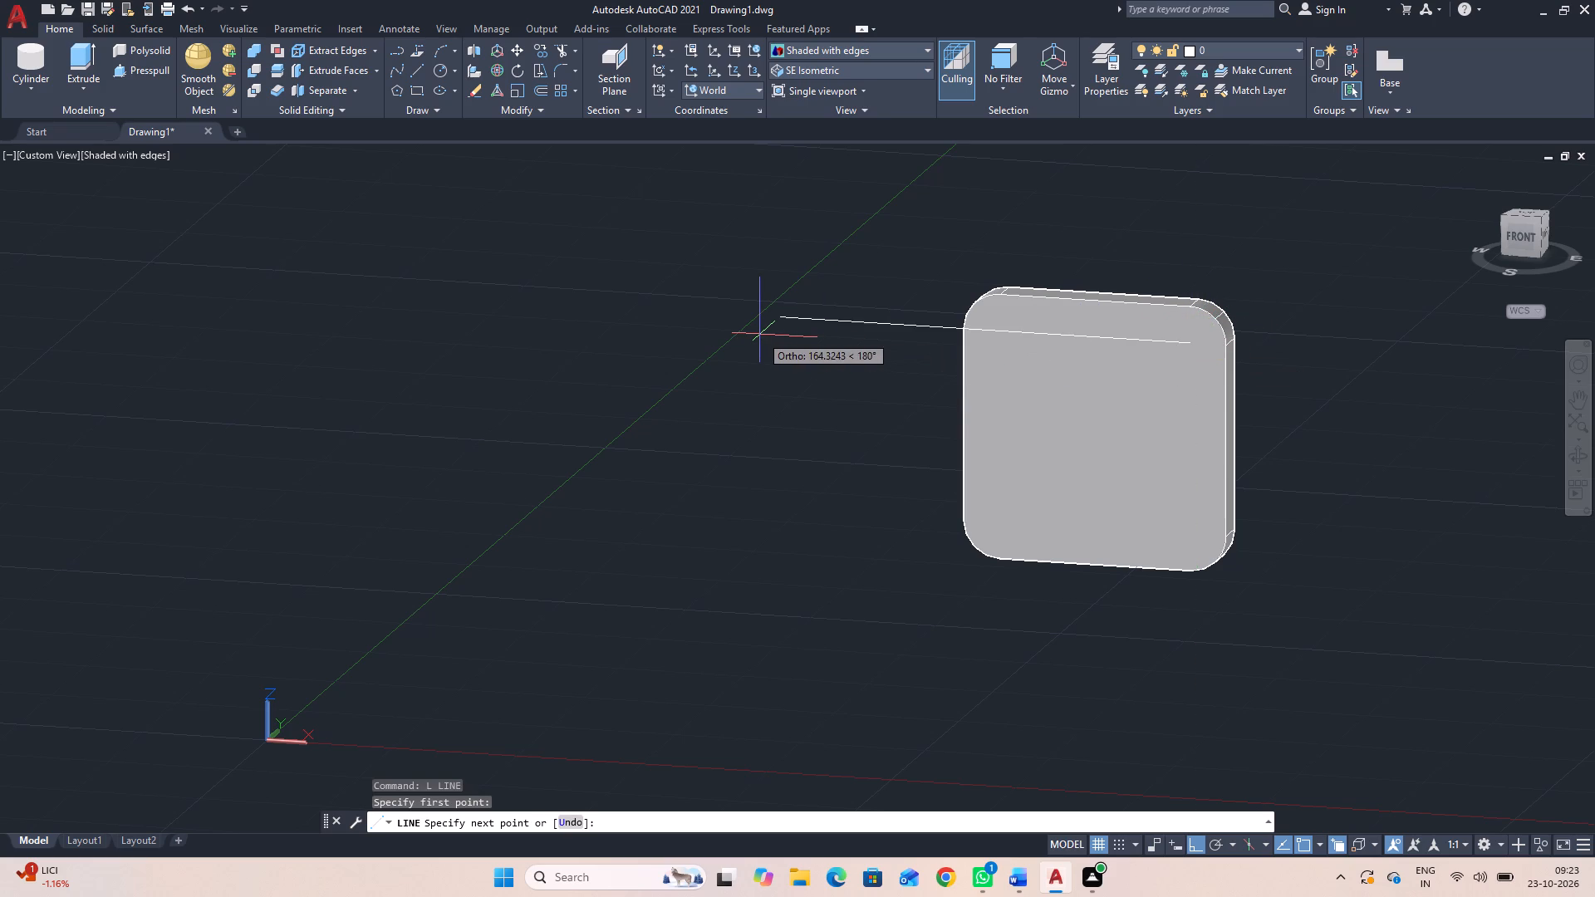
{"action": "type", "text": "76"}
{"action": "key", "text": "Return"}
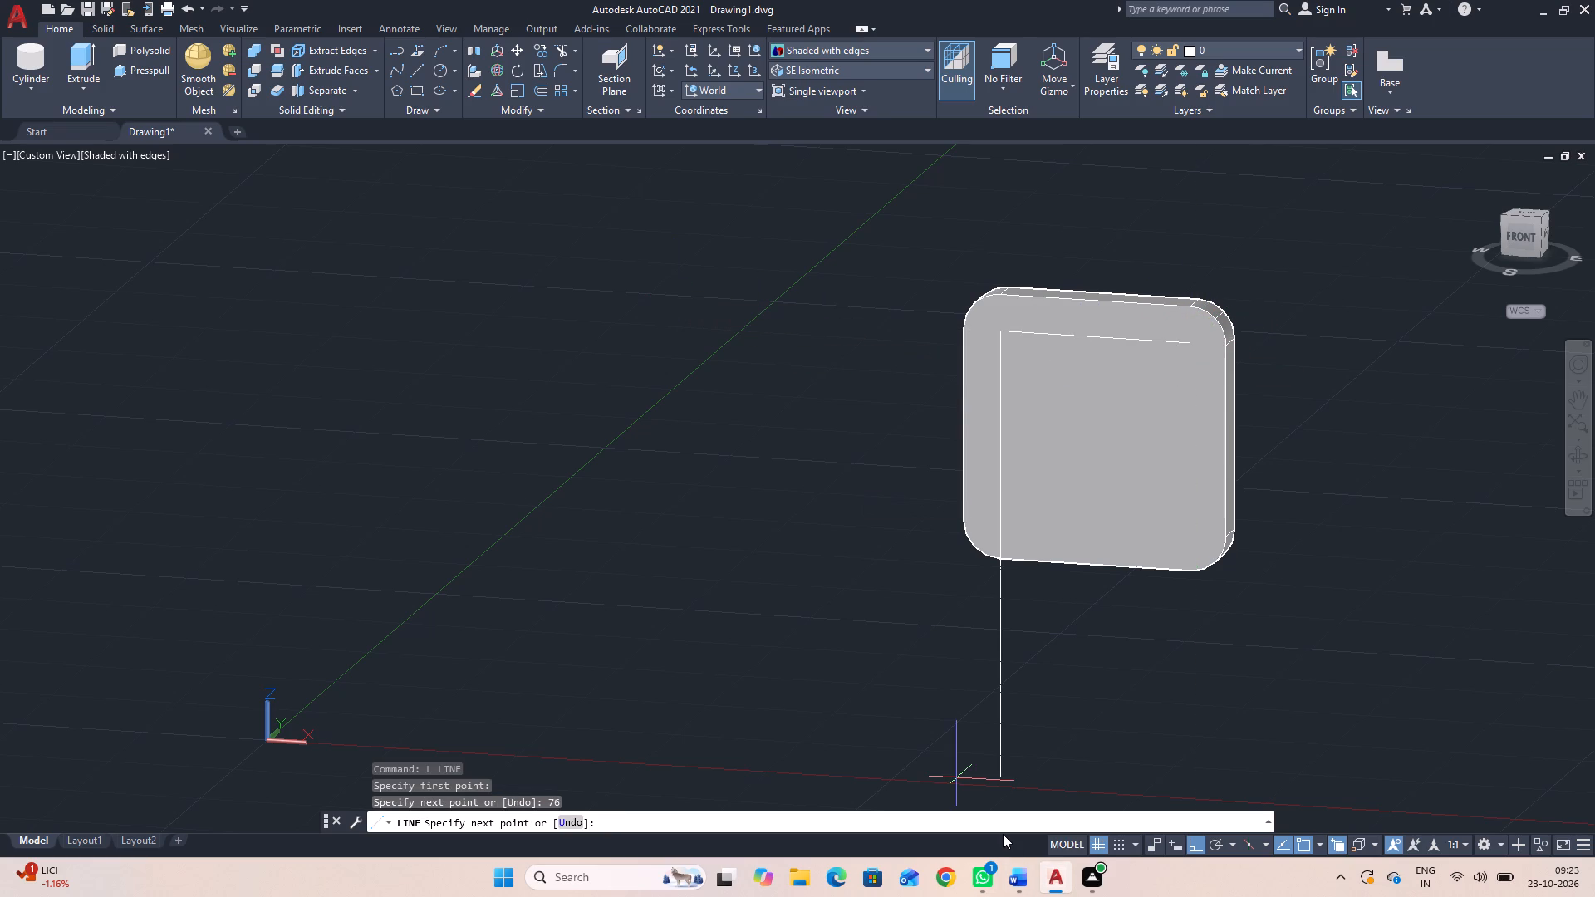
{"action": "key", "text": "Escape"}
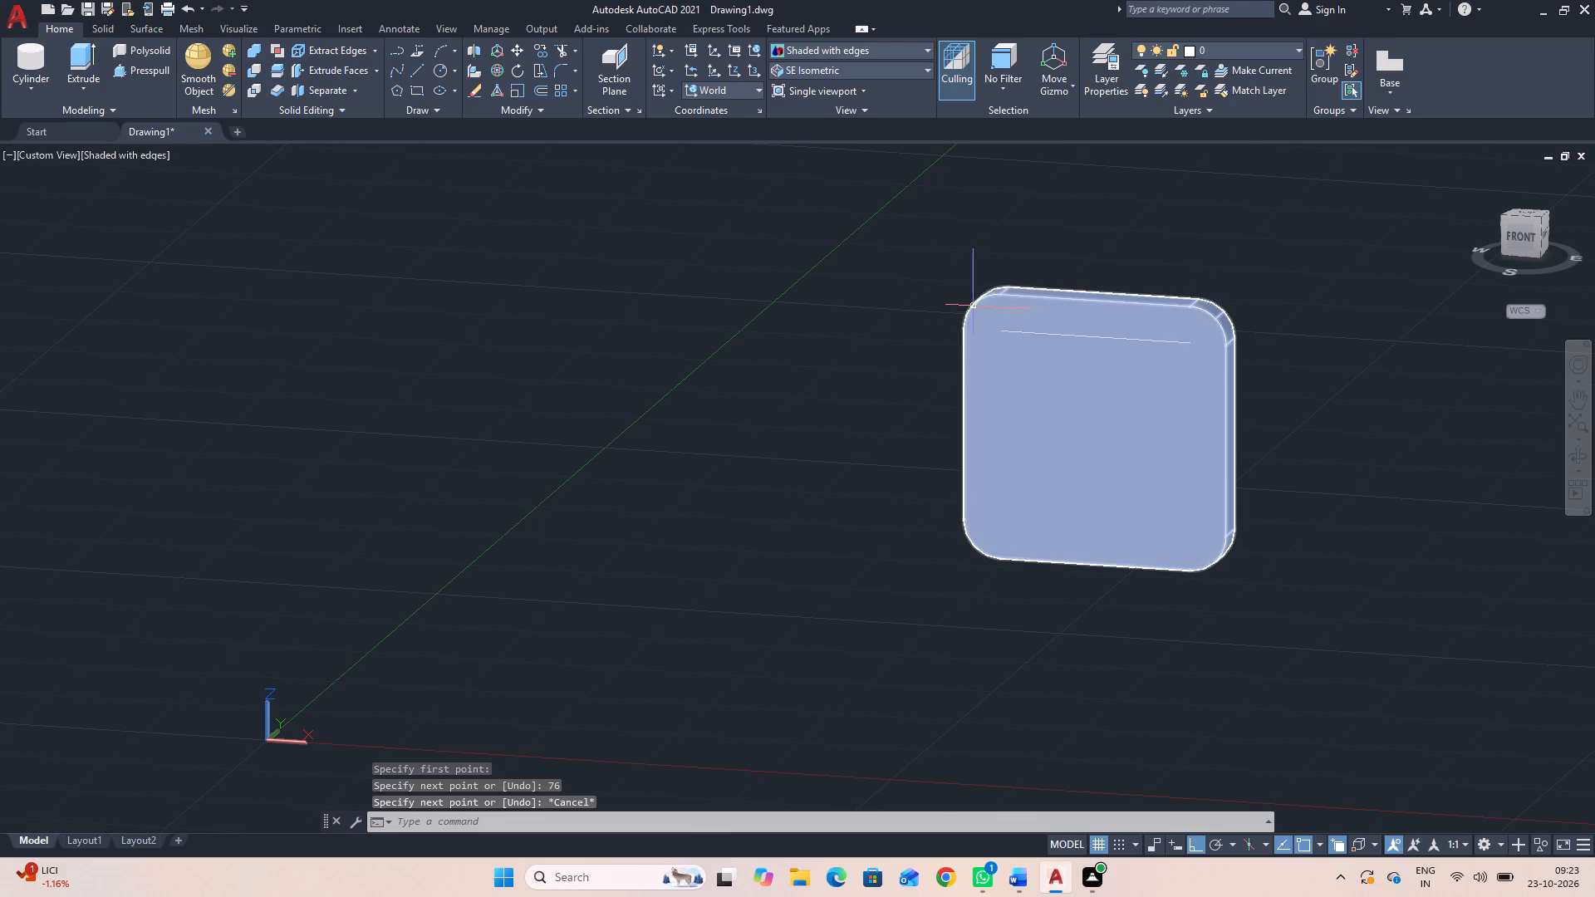
{"action": "key", "text": "space"}
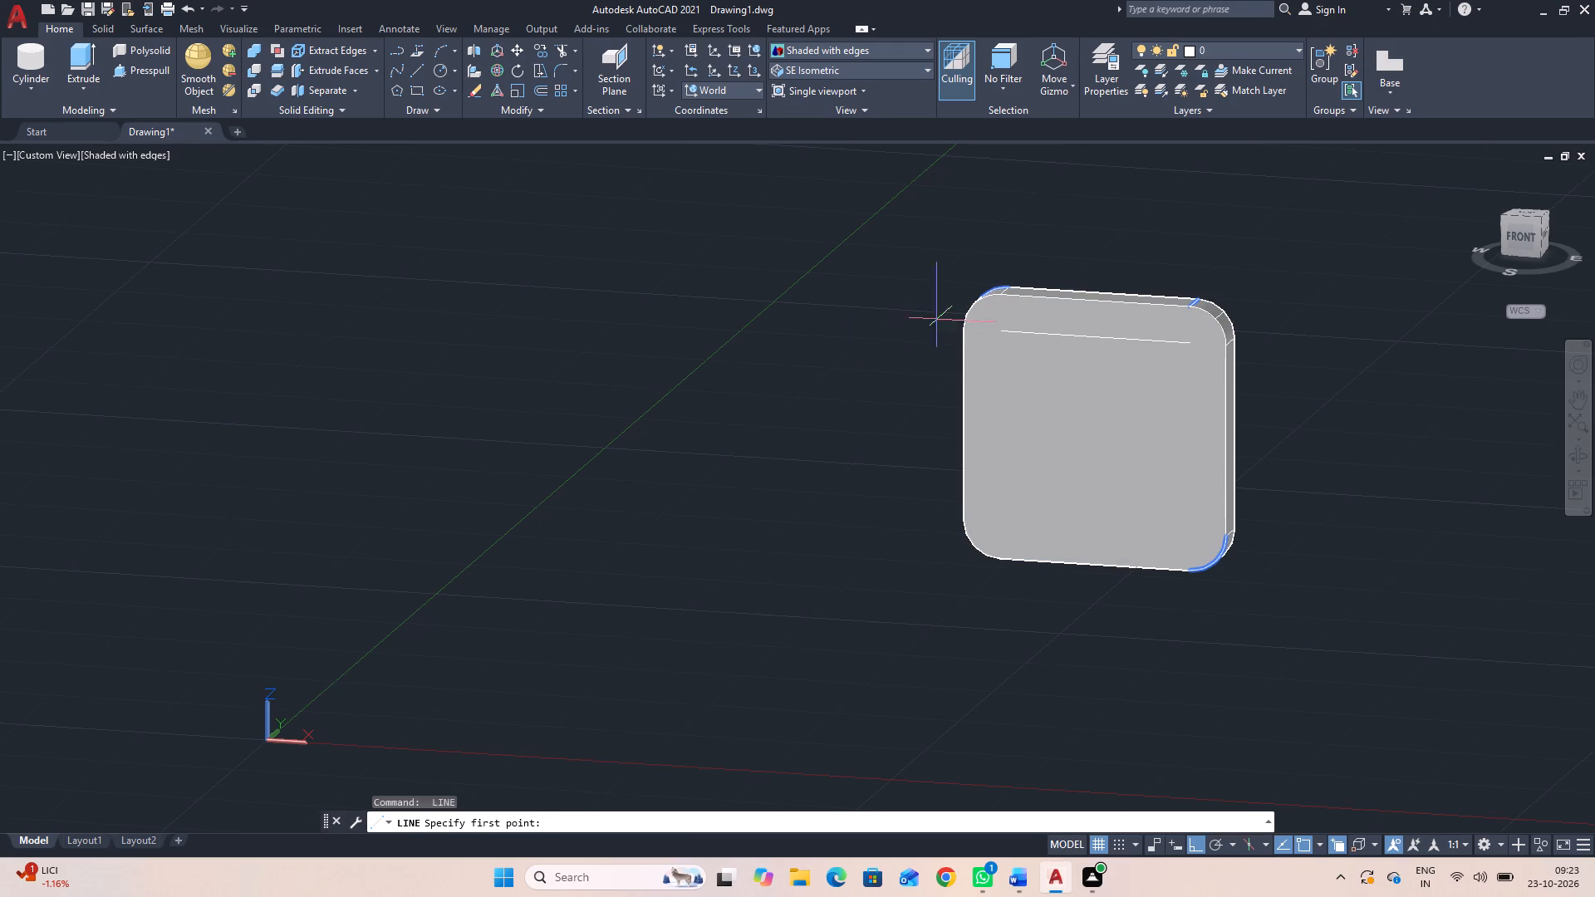
{"action": "key", "text": "Escape"}
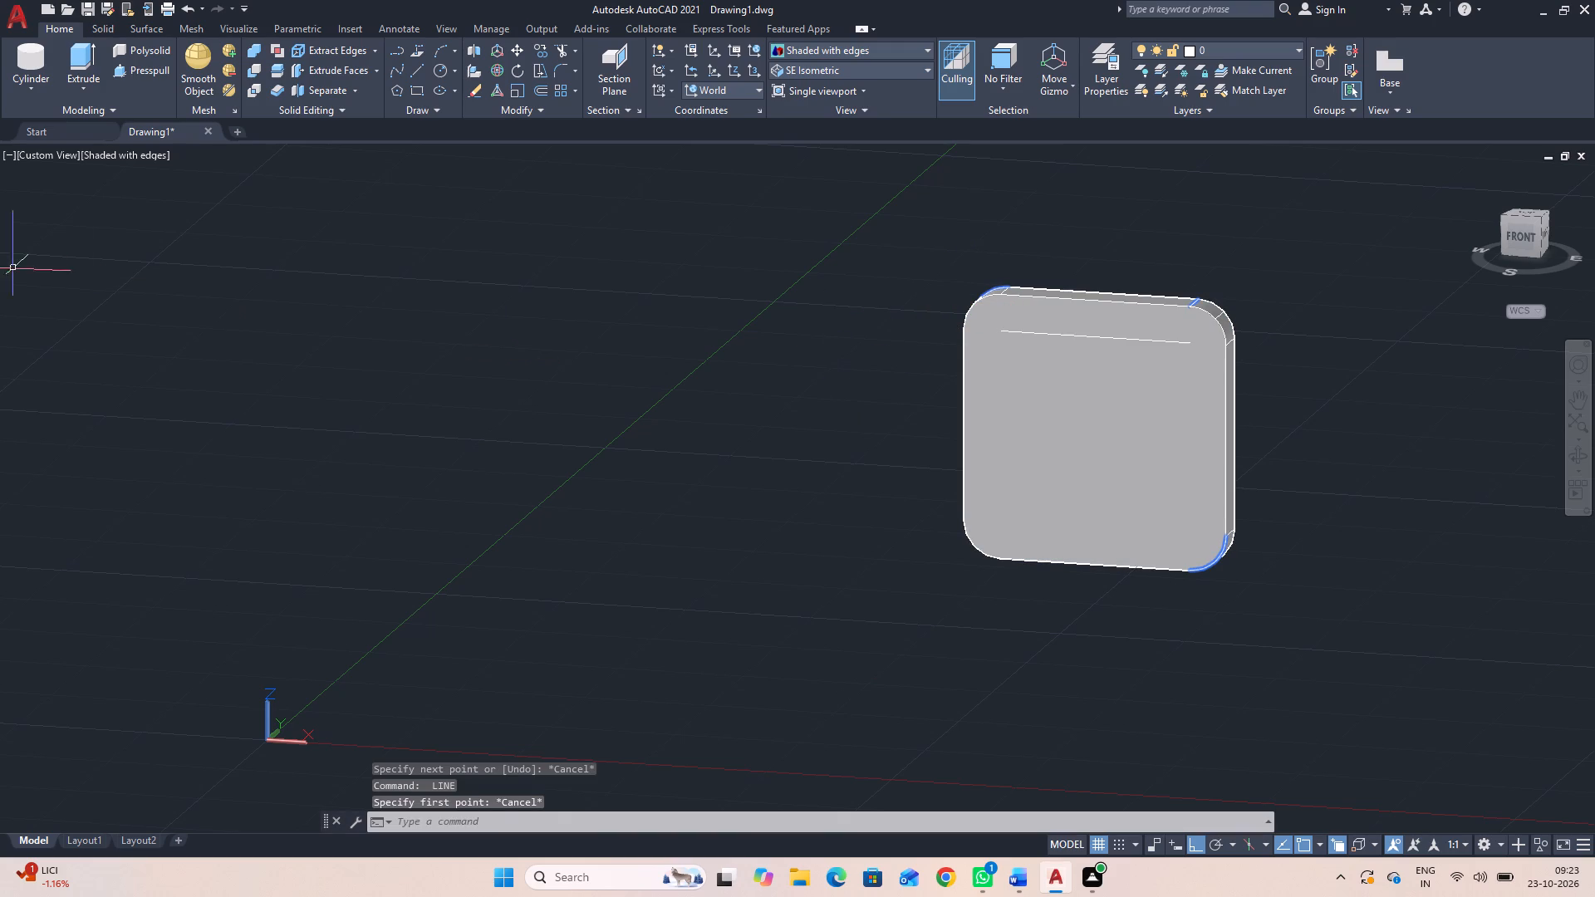
Create a radius 5 cylinder centred on the line's -X end, with its axis endpoint 12 units in the +Y direction through the plate.
{"action": "left_click", "coordinate": [26, 56]}
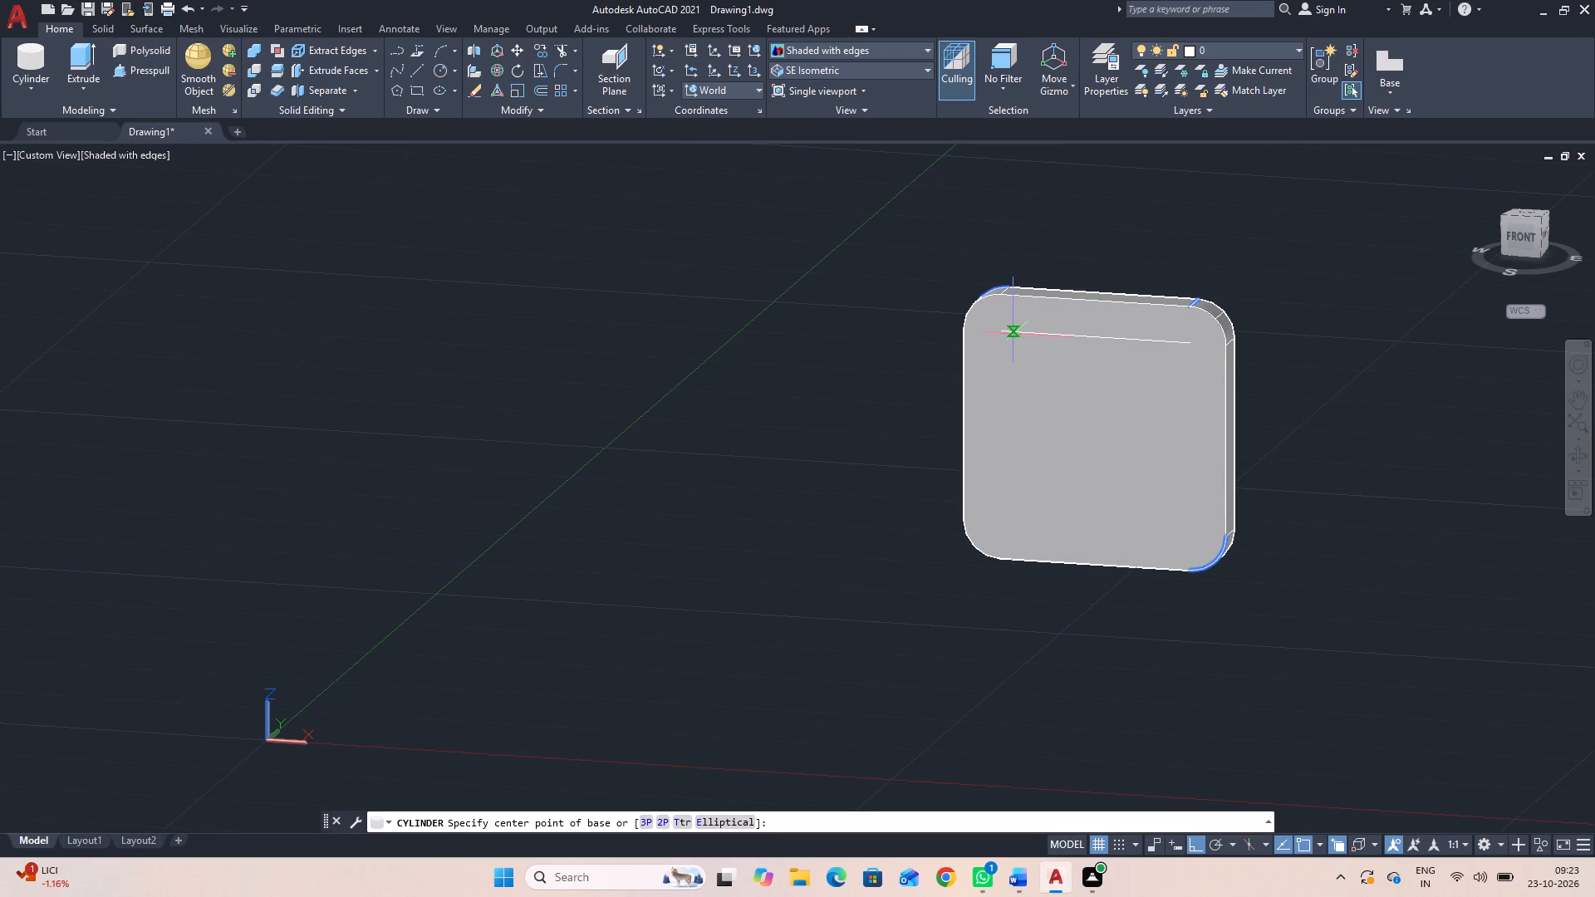
{"action": "left_click", "coordinate": [1000, 334]}
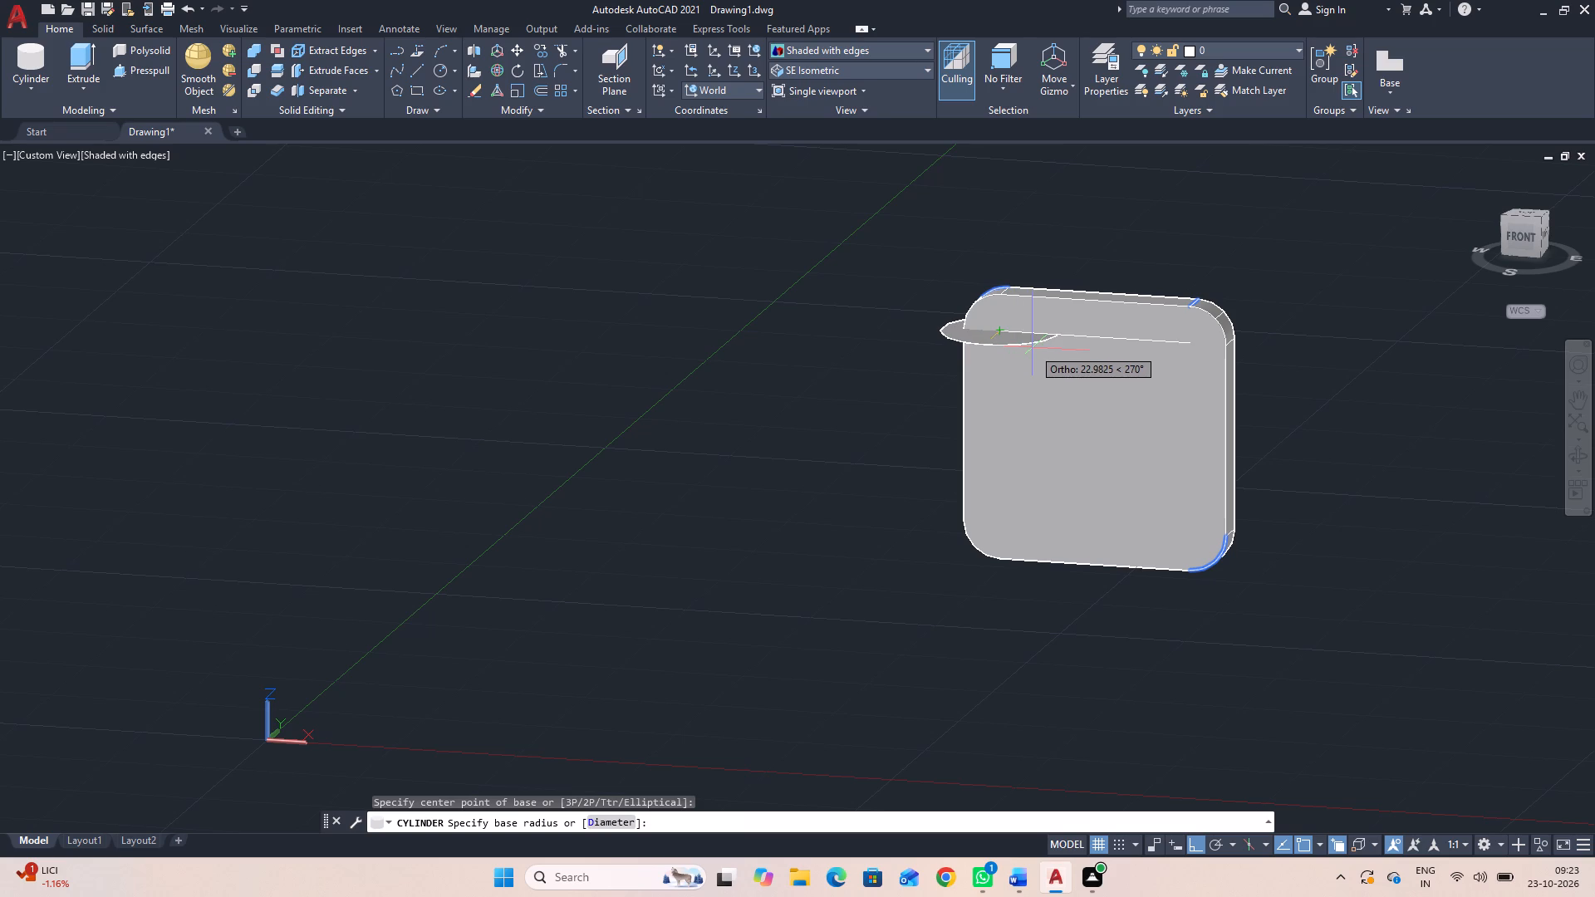
{"action": "key", "text": "5"}
{"action": "key", "text": "Return"}
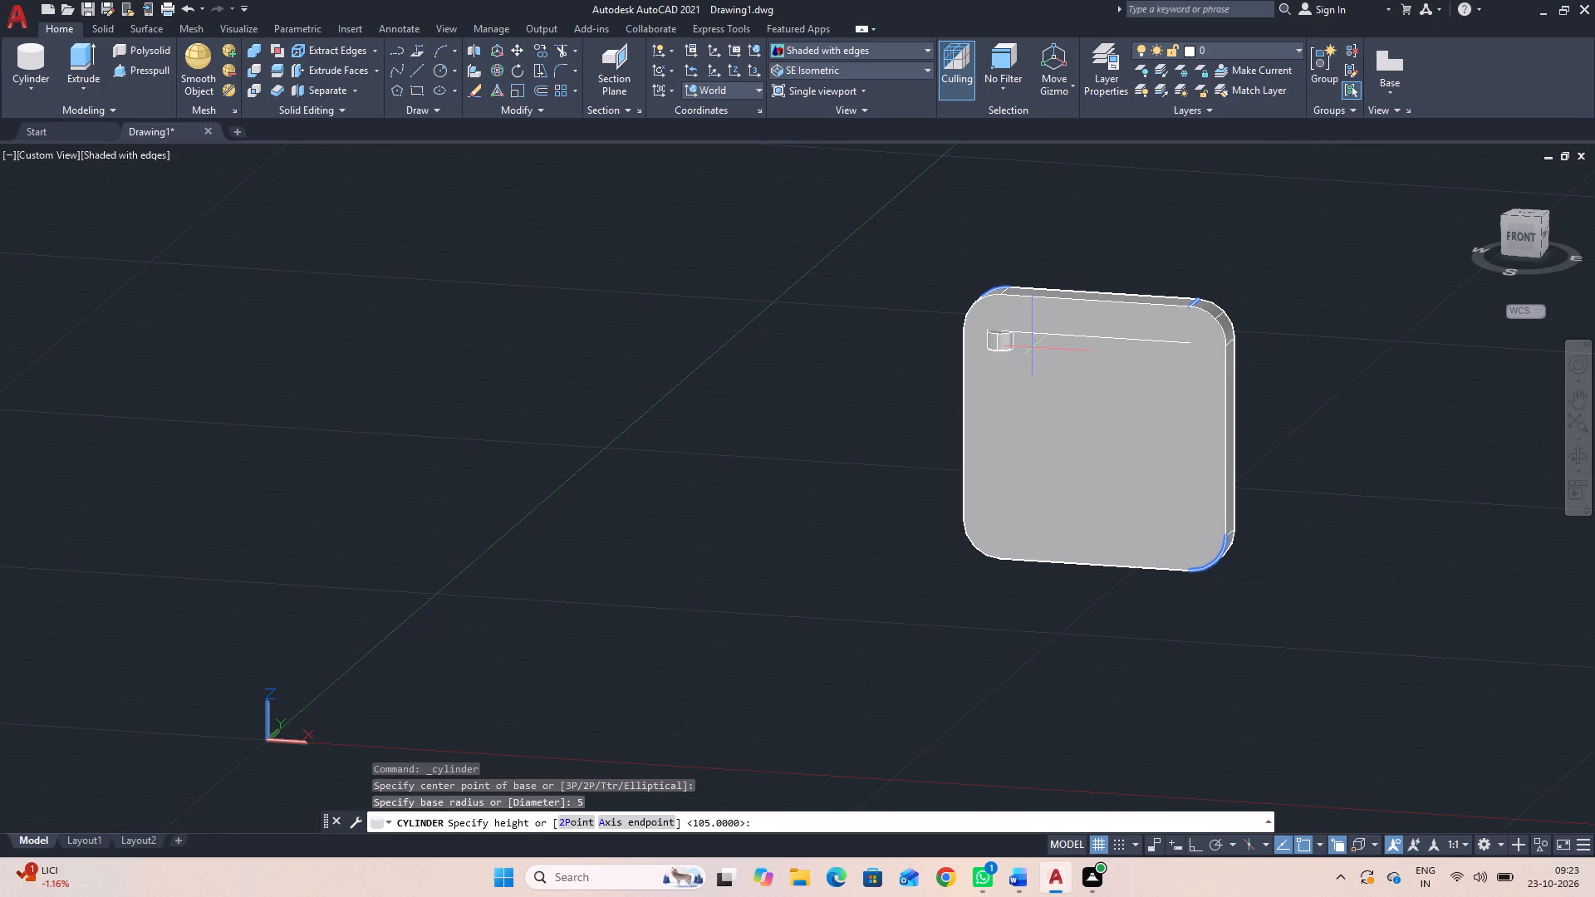
{"action": "left_click", "coordinate": [650, 822]}
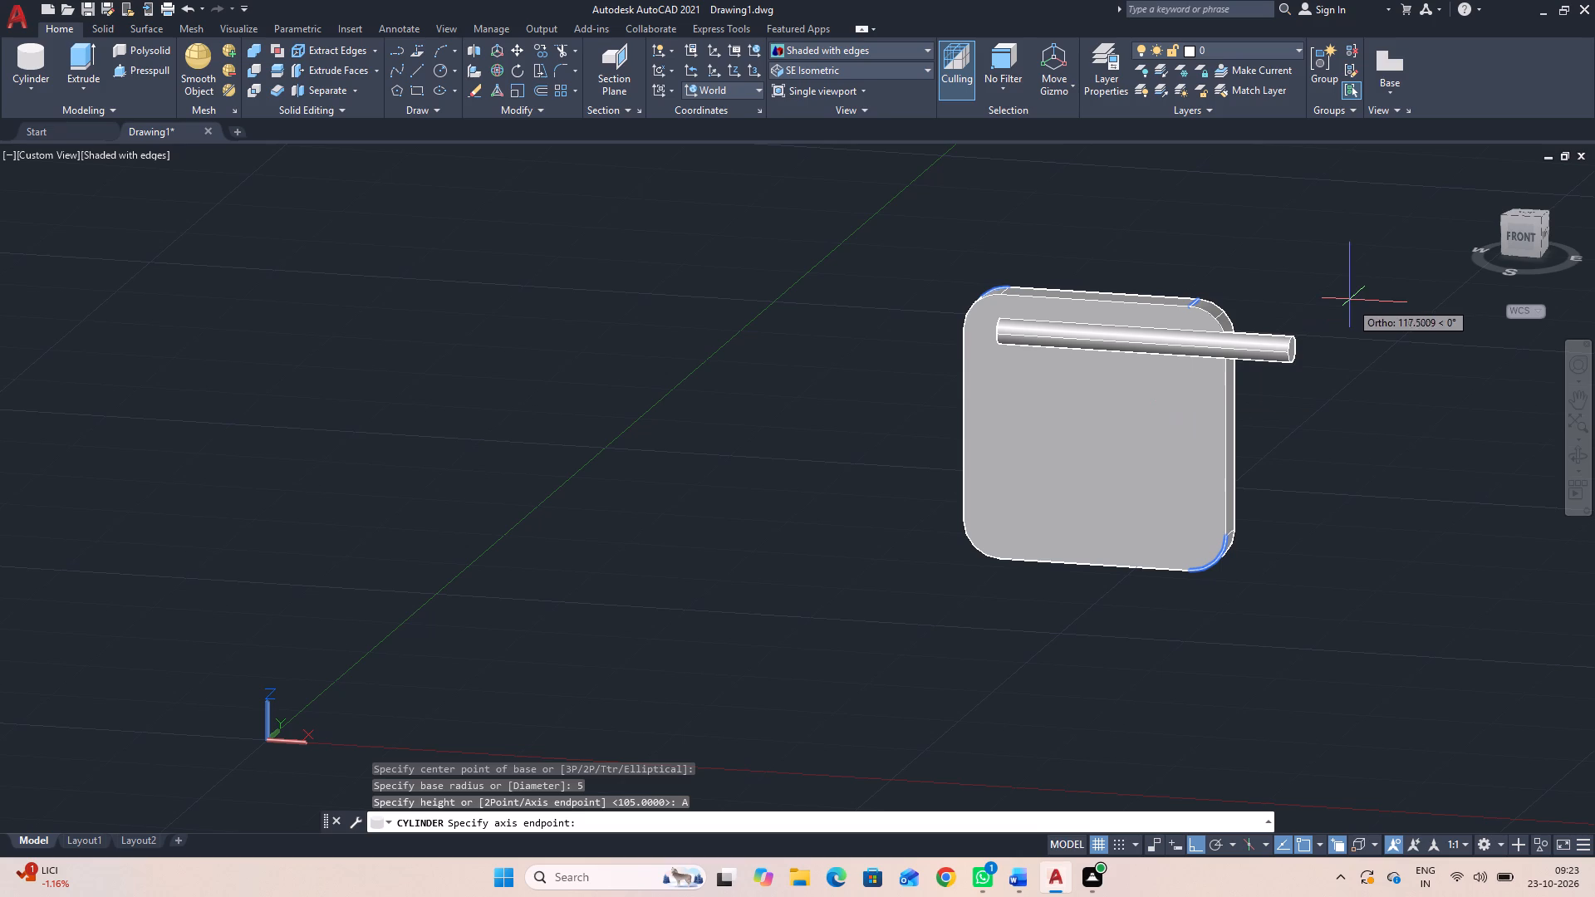
{"action": "left_click", "coordinate": [1570, 449]}
{"action": "left_click_drag", "start_coordinate": [1553, 480], "coordinate": [1499, 532]}
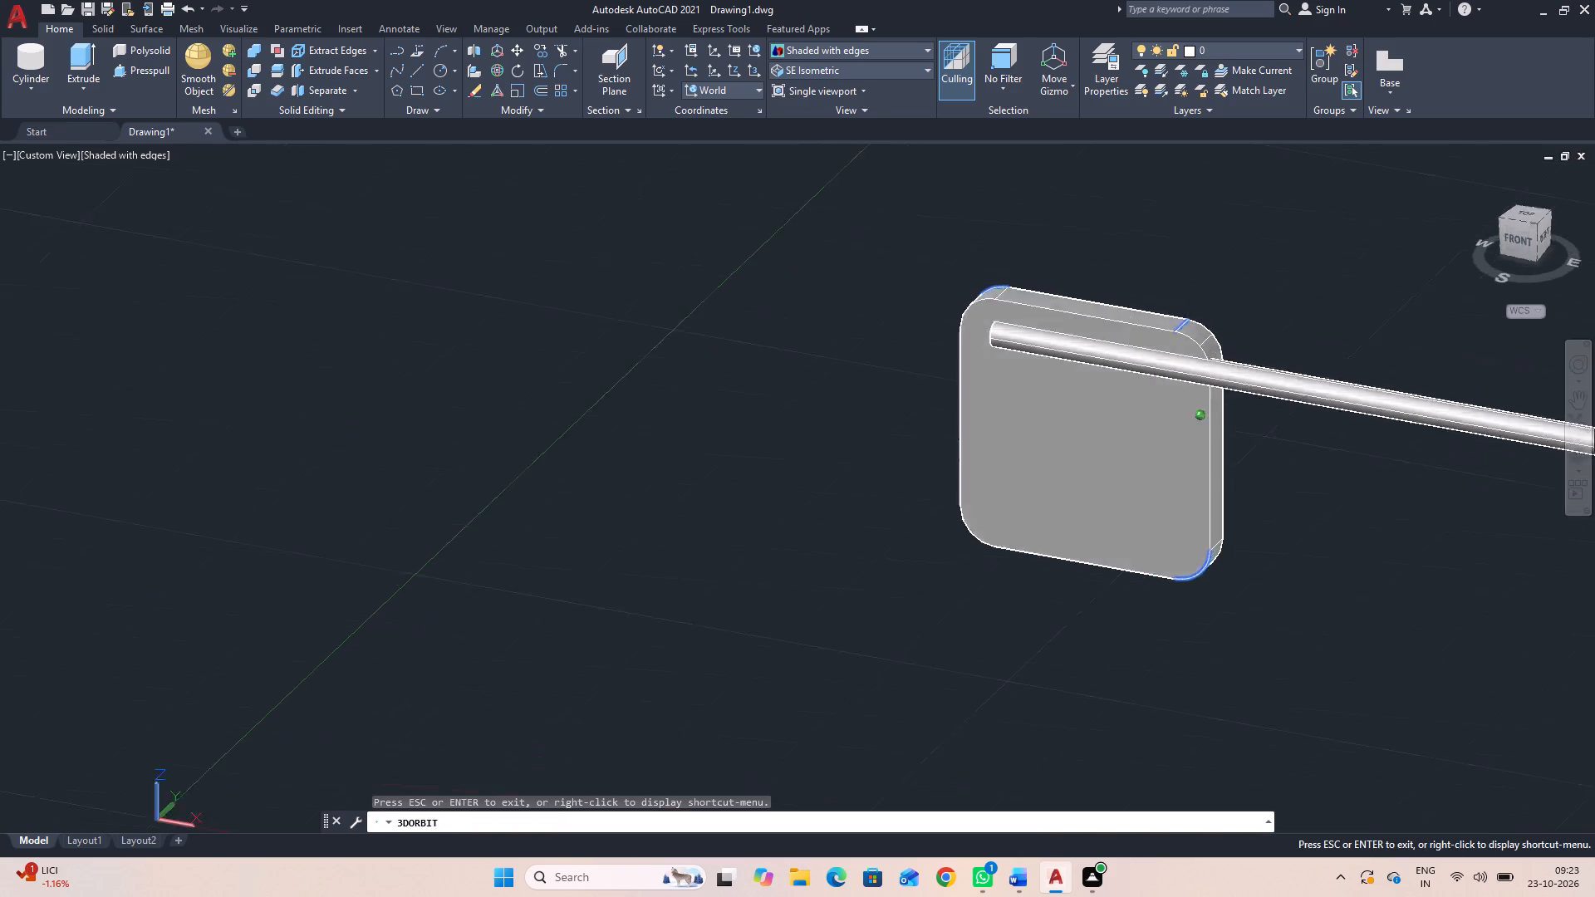
{"action": "left_click_drag", "start_coordinate": [1499, 532], "coordinate": [1415, 553]}
{"action": "key", "text": "Escape"}
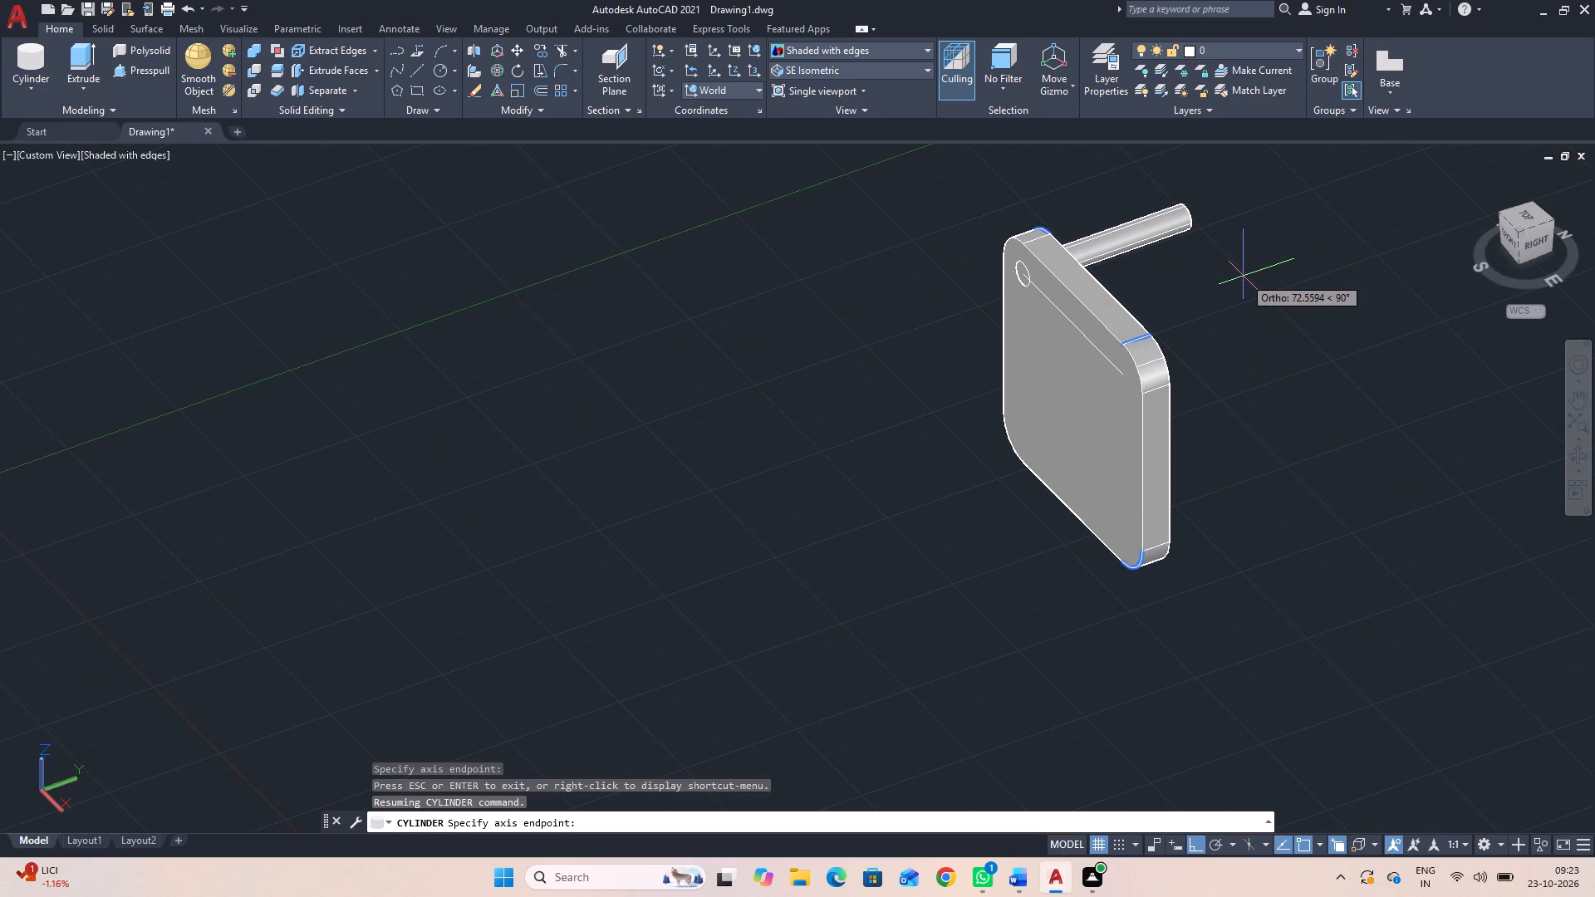
{"action": "type", "text": "12"}
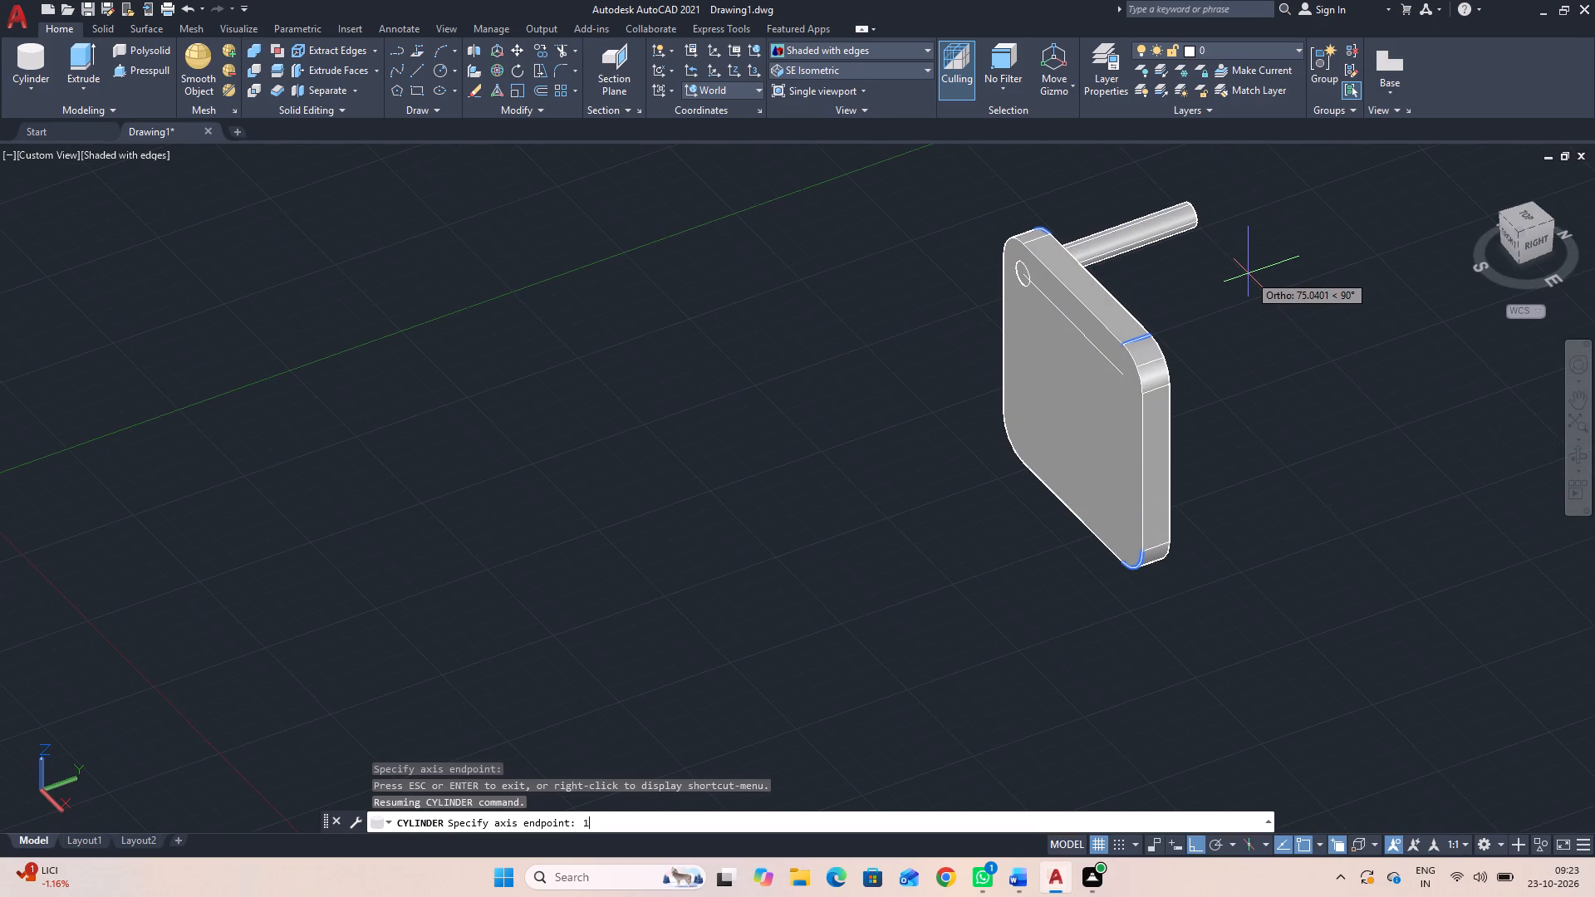
{"action": "key", "text": "Return"}
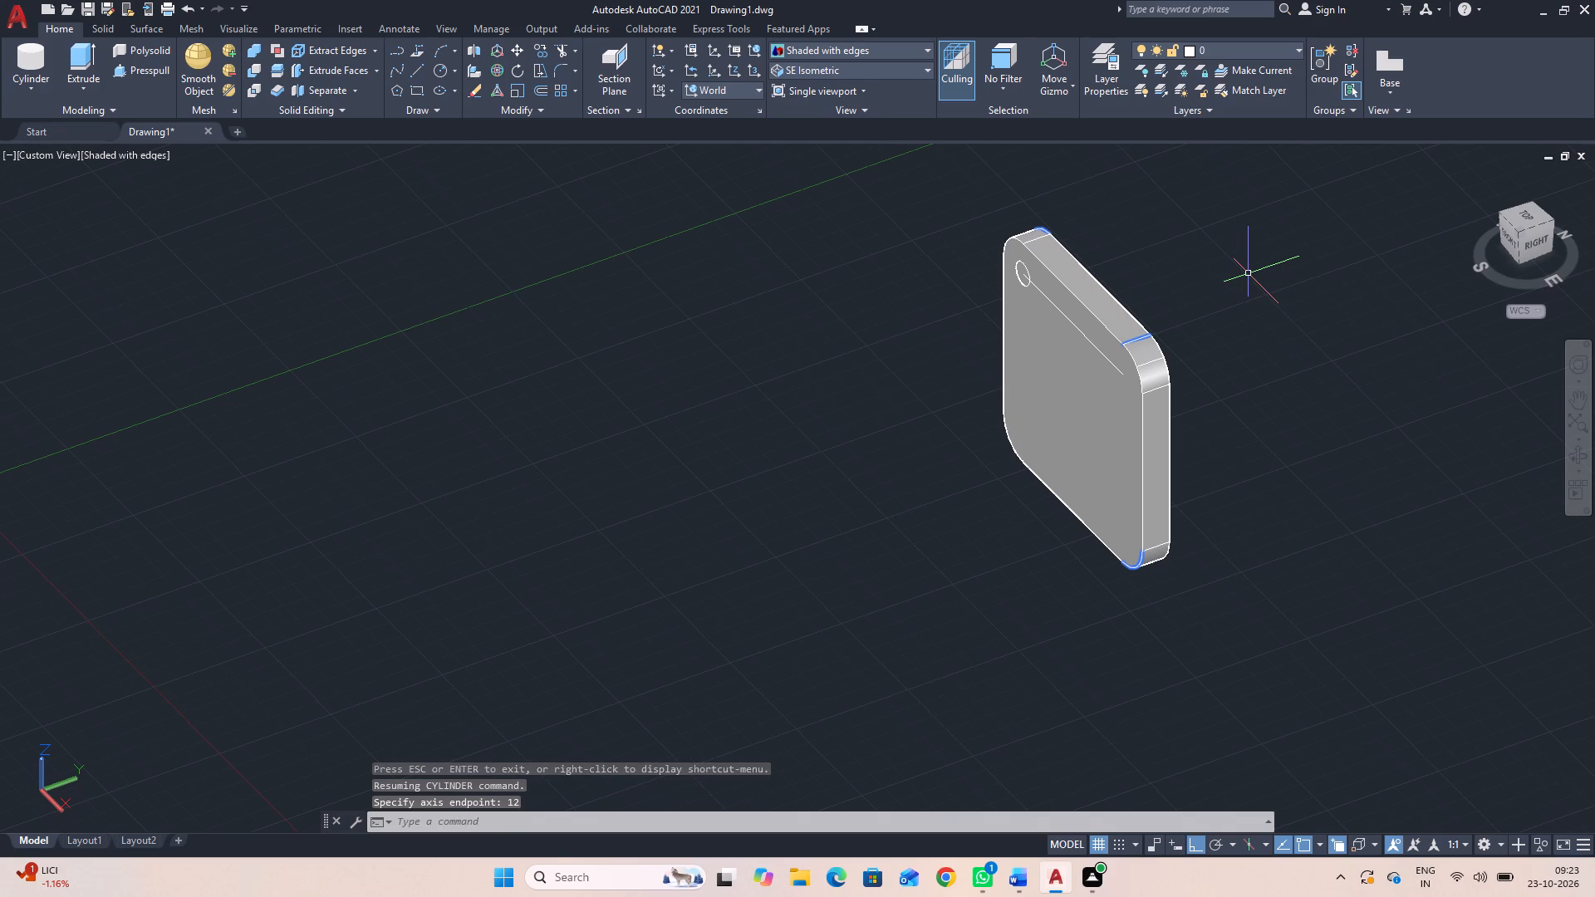
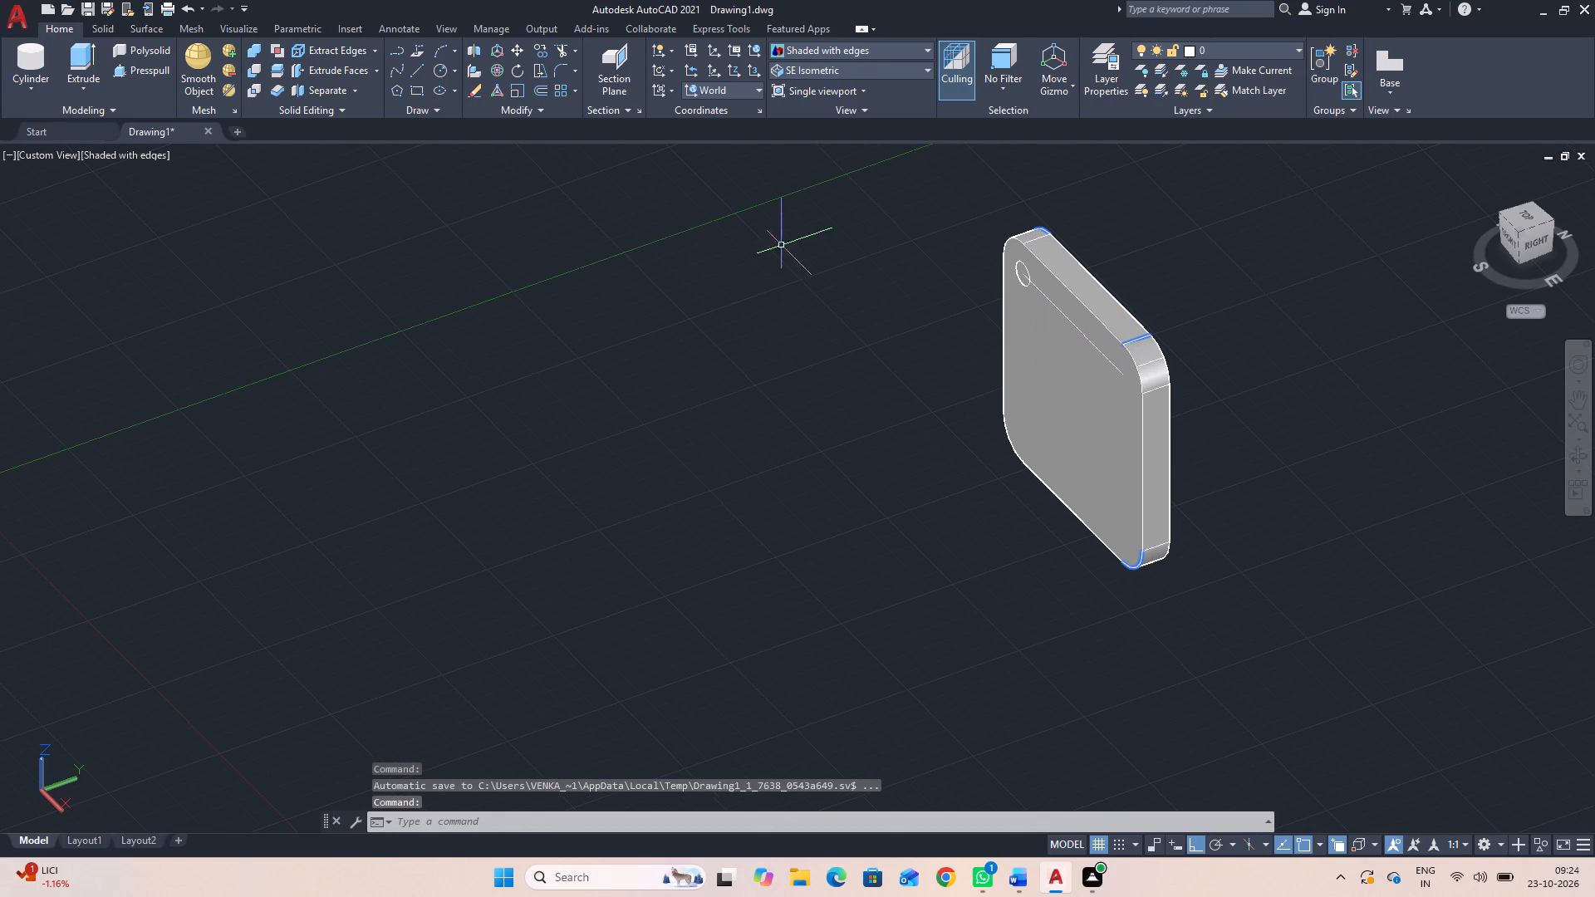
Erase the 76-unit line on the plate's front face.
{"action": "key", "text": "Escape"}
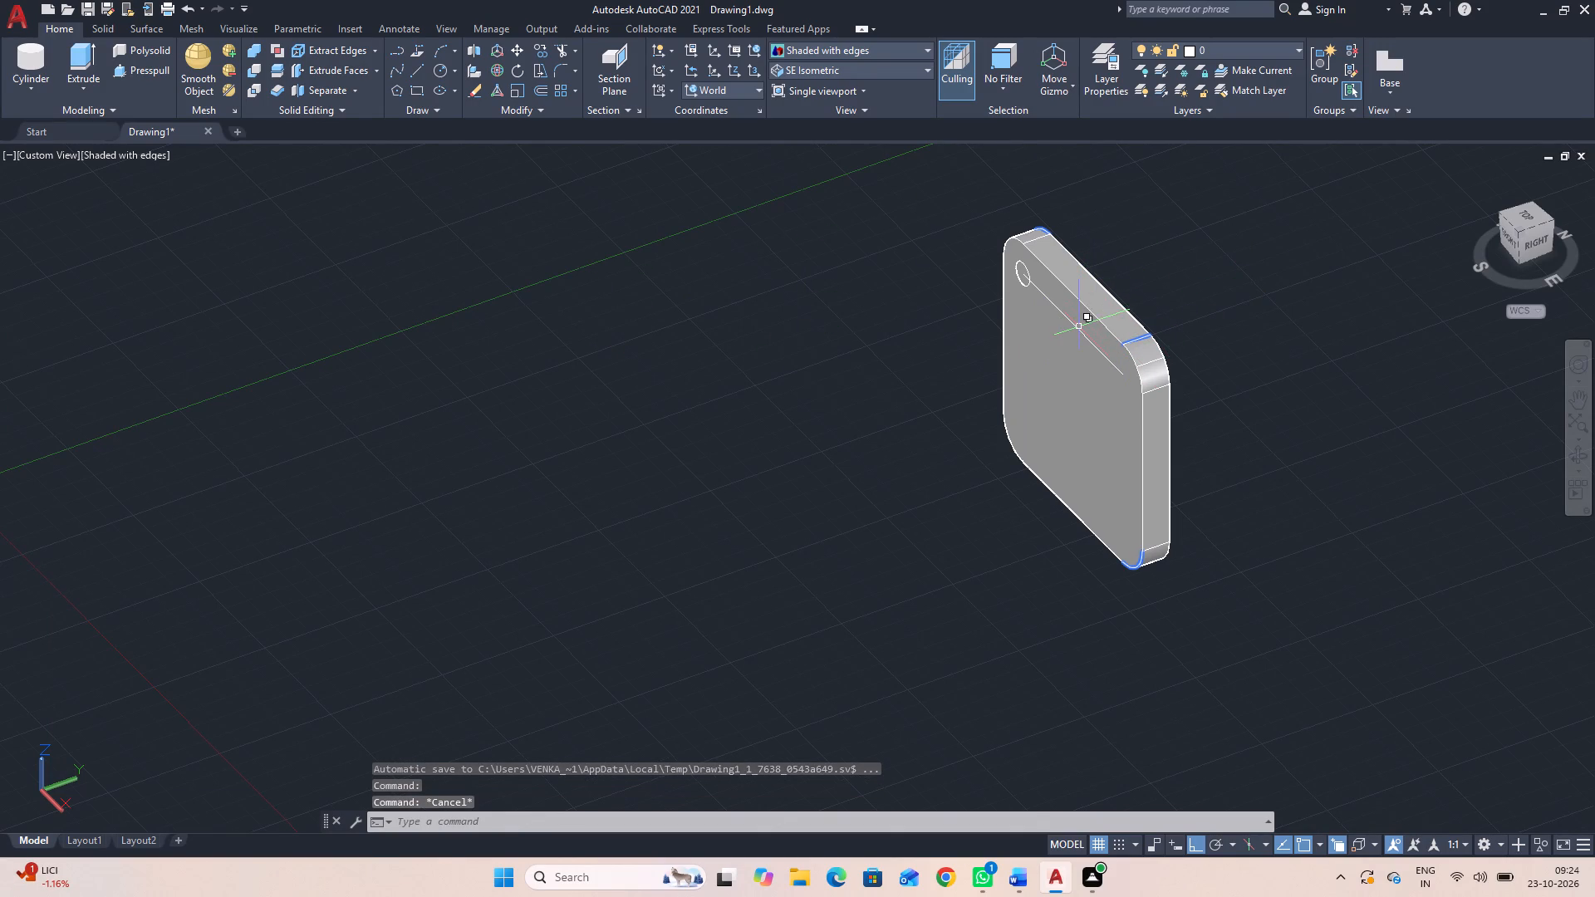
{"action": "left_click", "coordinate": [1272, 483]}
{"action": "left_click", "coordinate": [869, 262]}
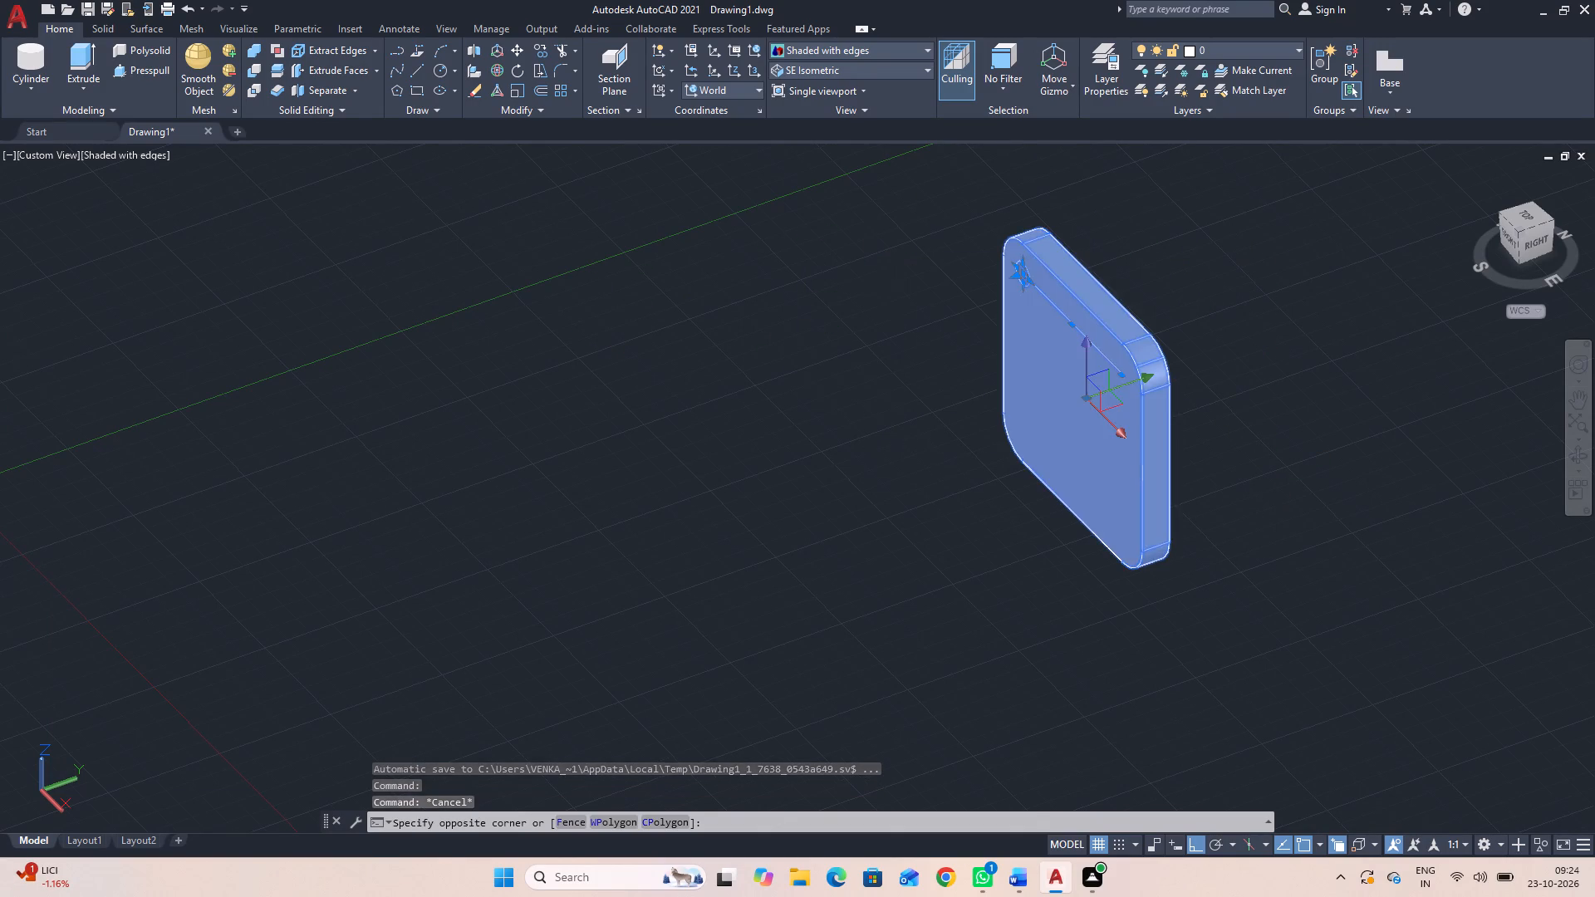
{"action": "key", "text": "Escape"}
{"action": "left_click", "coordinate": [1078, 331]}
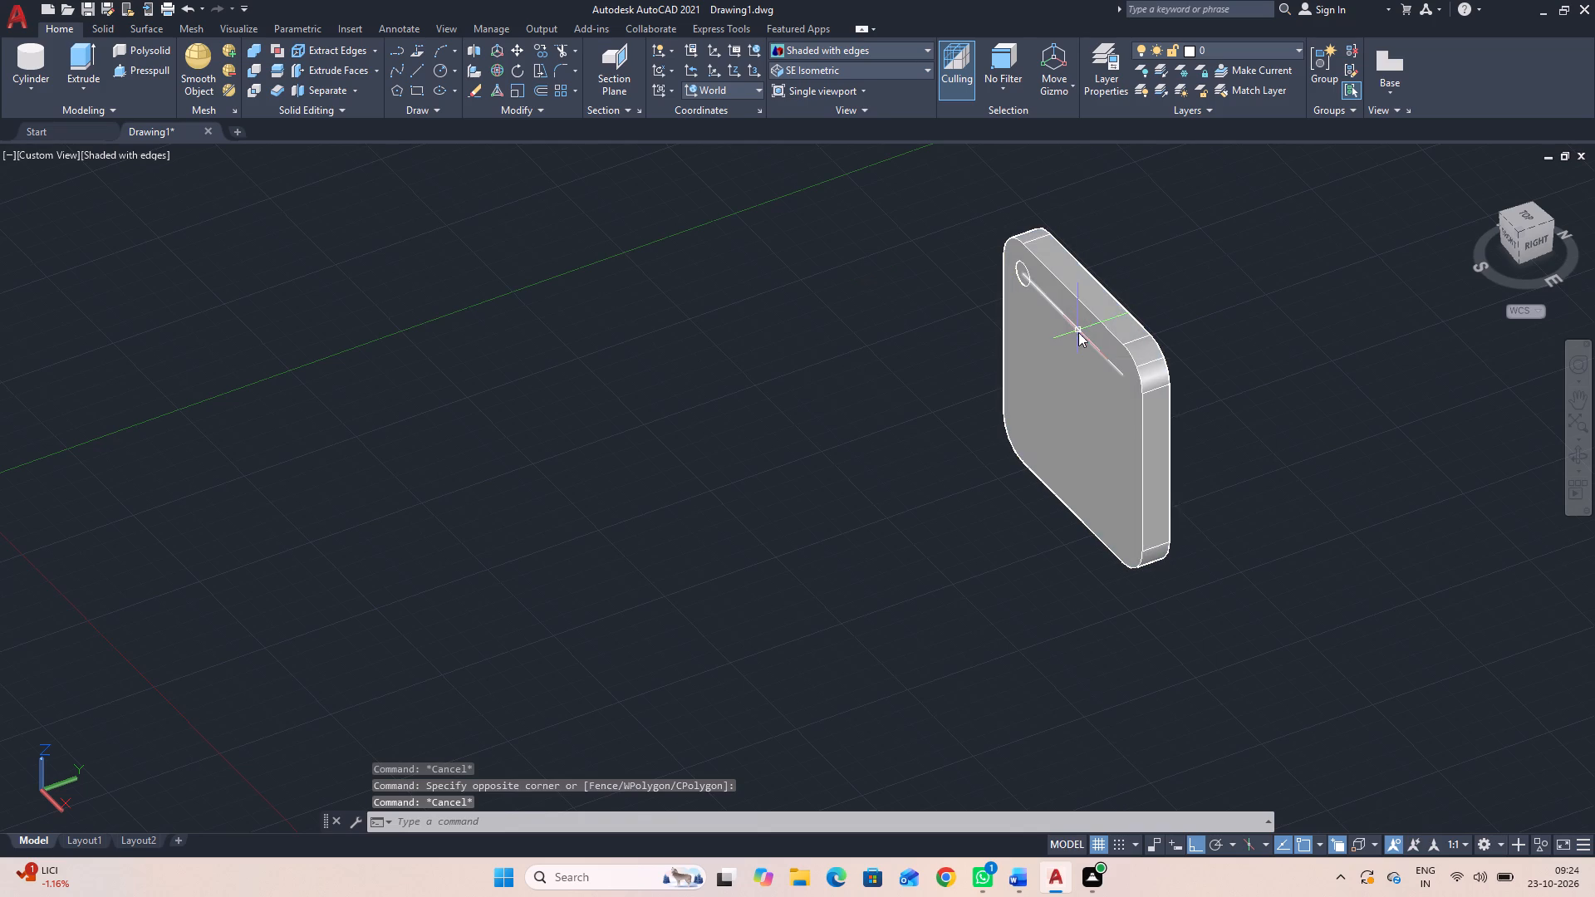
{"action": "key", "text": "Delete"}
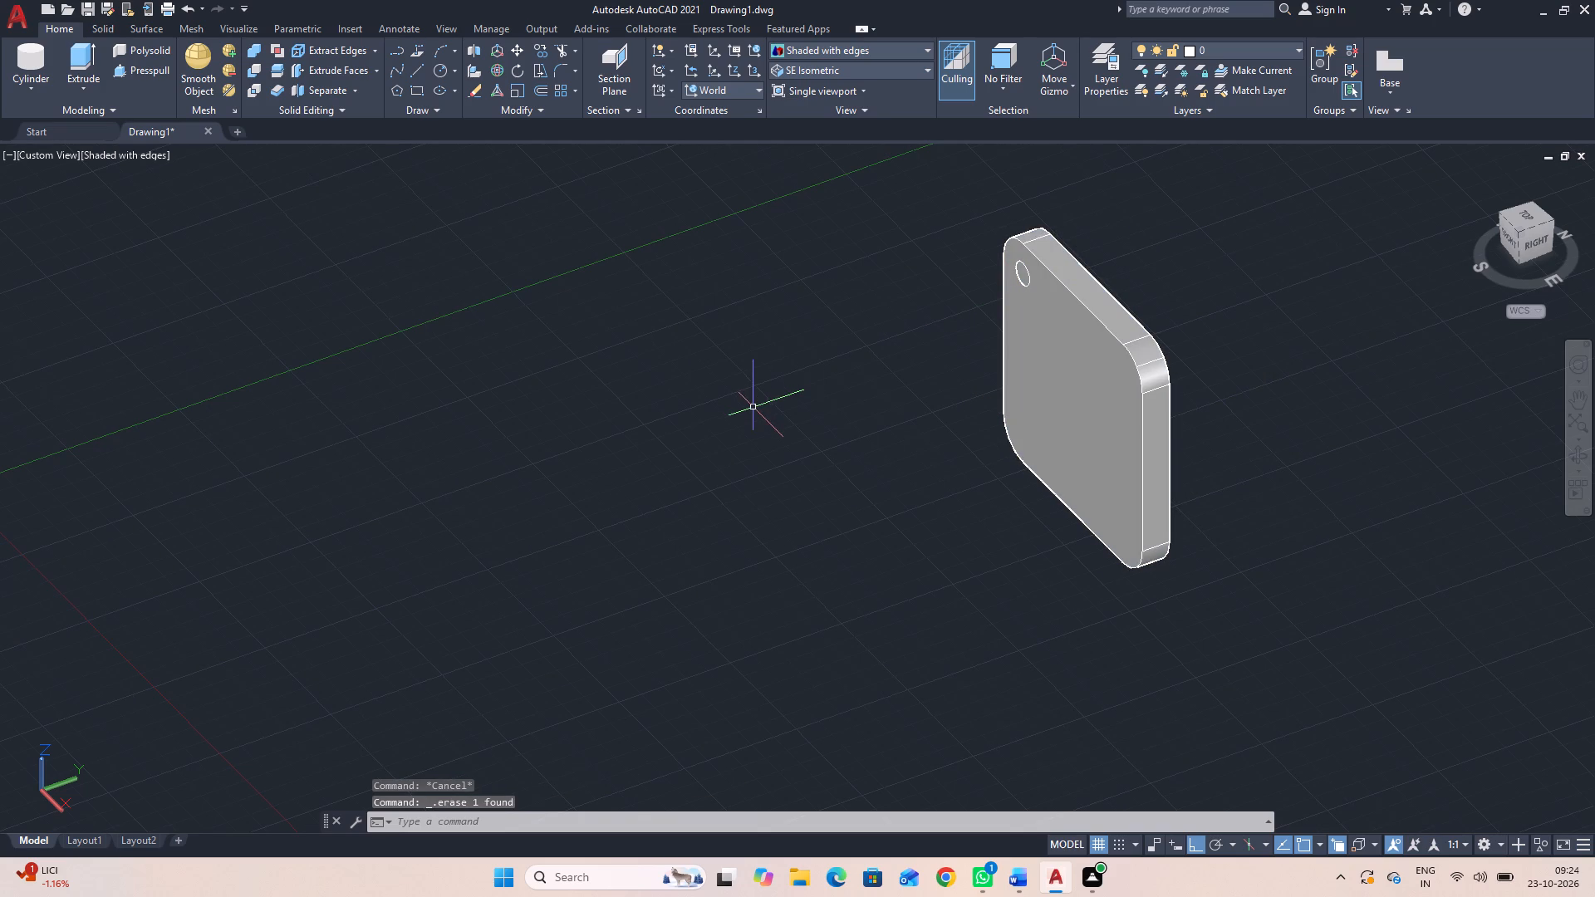
Undo the line's erasure and the creation of the radius 5 cylinder.
{"action": "key", "text": "ctrl+z"}
{"action": "key", "text": "ctrl+z"}
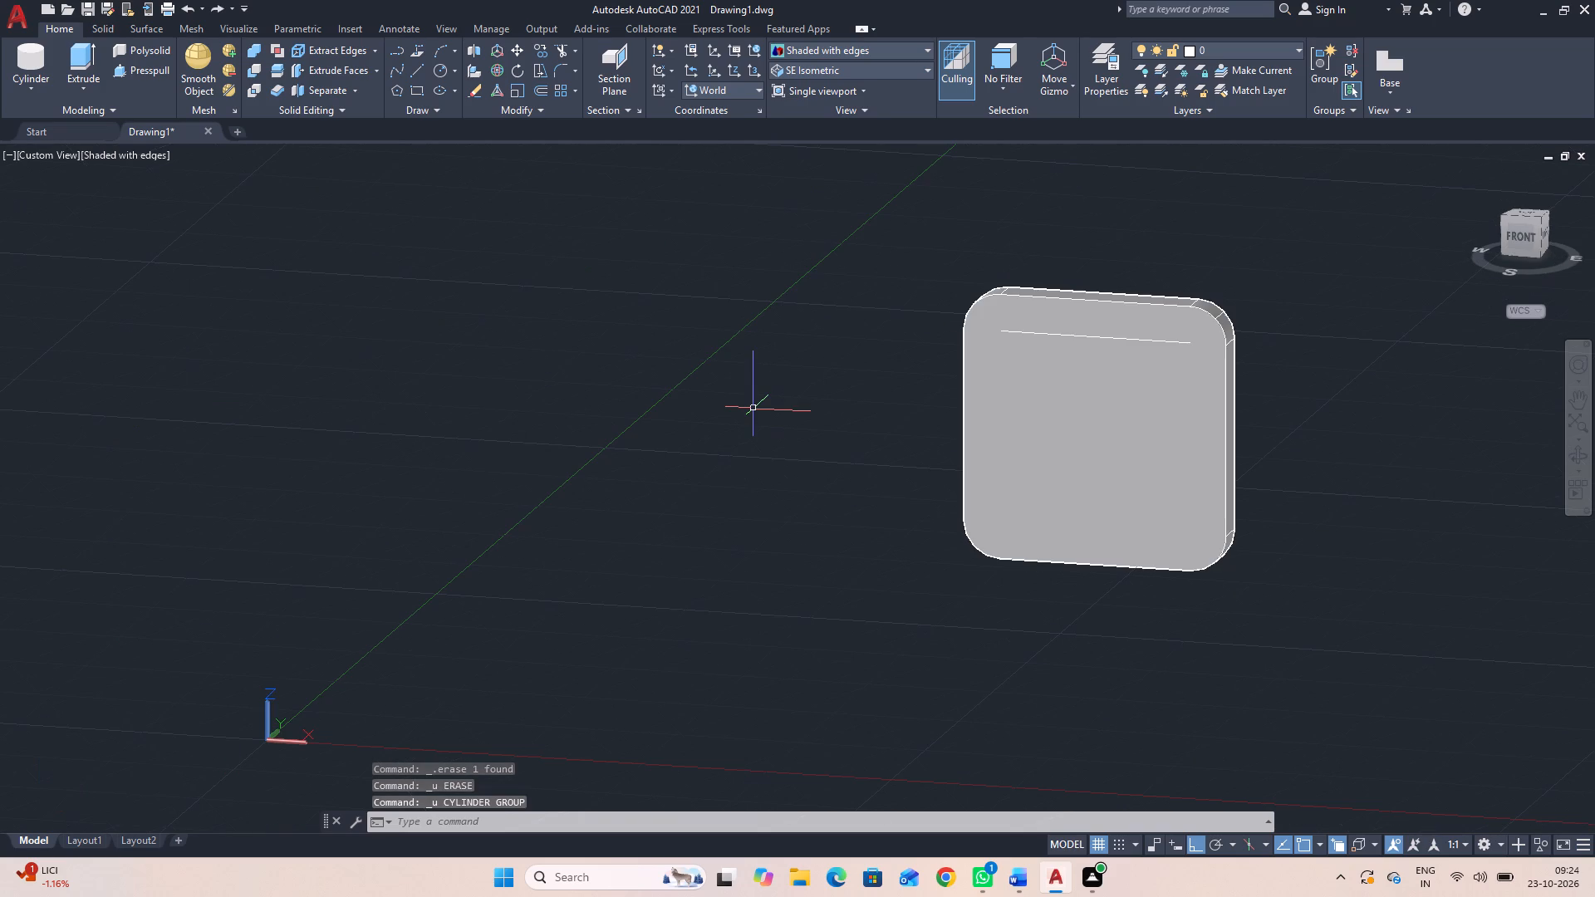
Create a radius 5 cylinder centred on the line's -X end, with its axis endpoint 2 units in the +Y direction into the plate.
{"action": "left_click", "coordinate": [40, 48]}
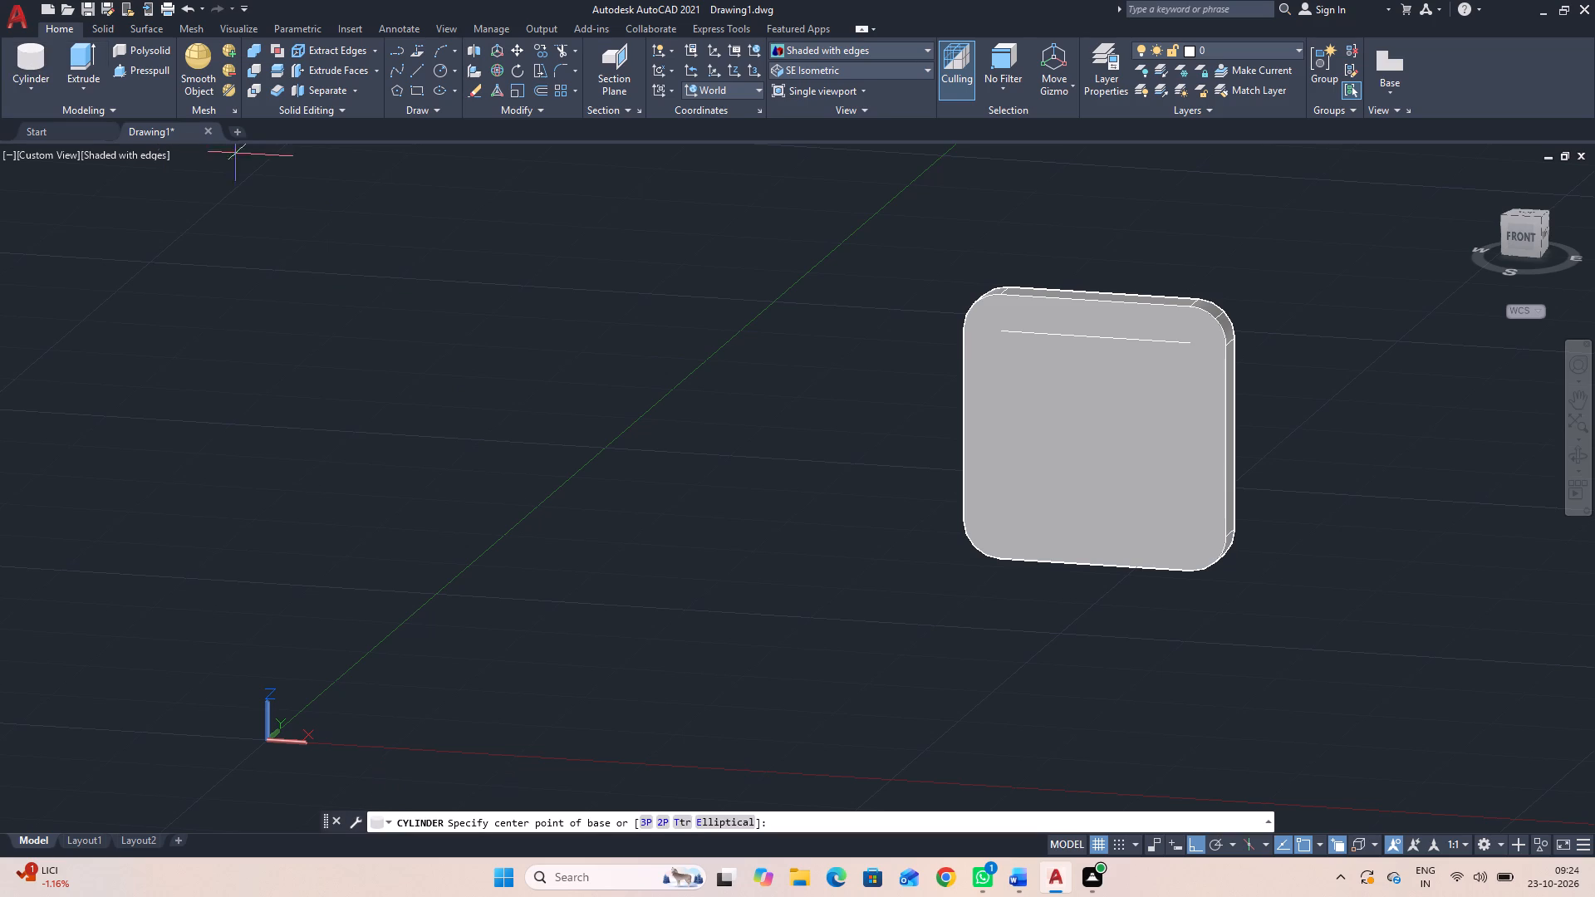
{"action": "left_click", "coordinate": [999, 332]}
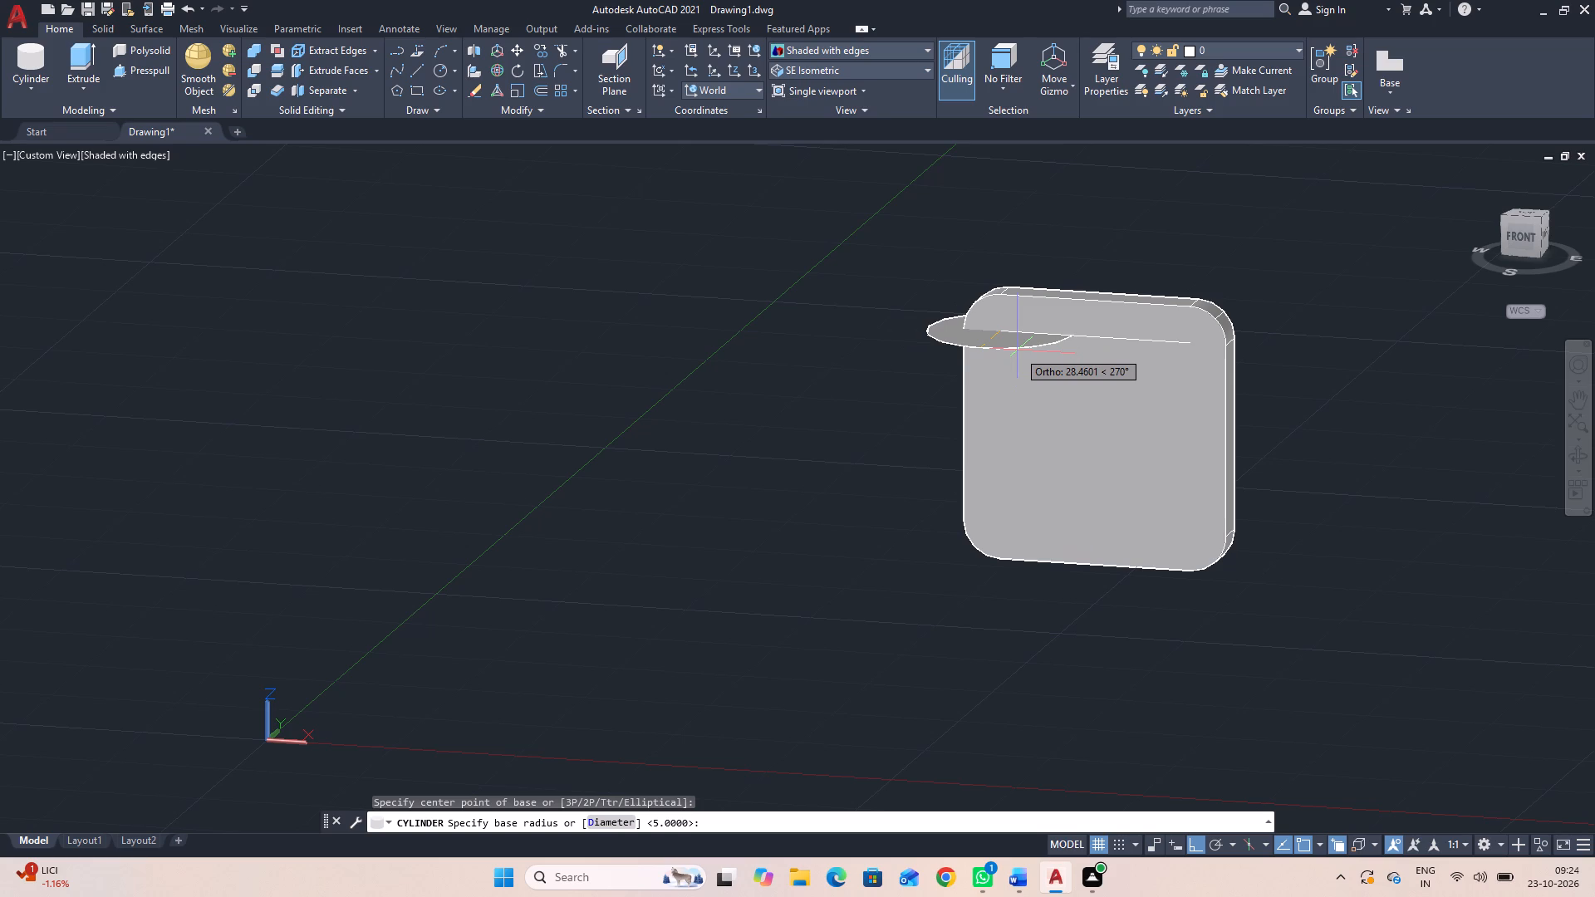
{"action": "key", "text": "5"}
{"action": "key", "text": "Return"}
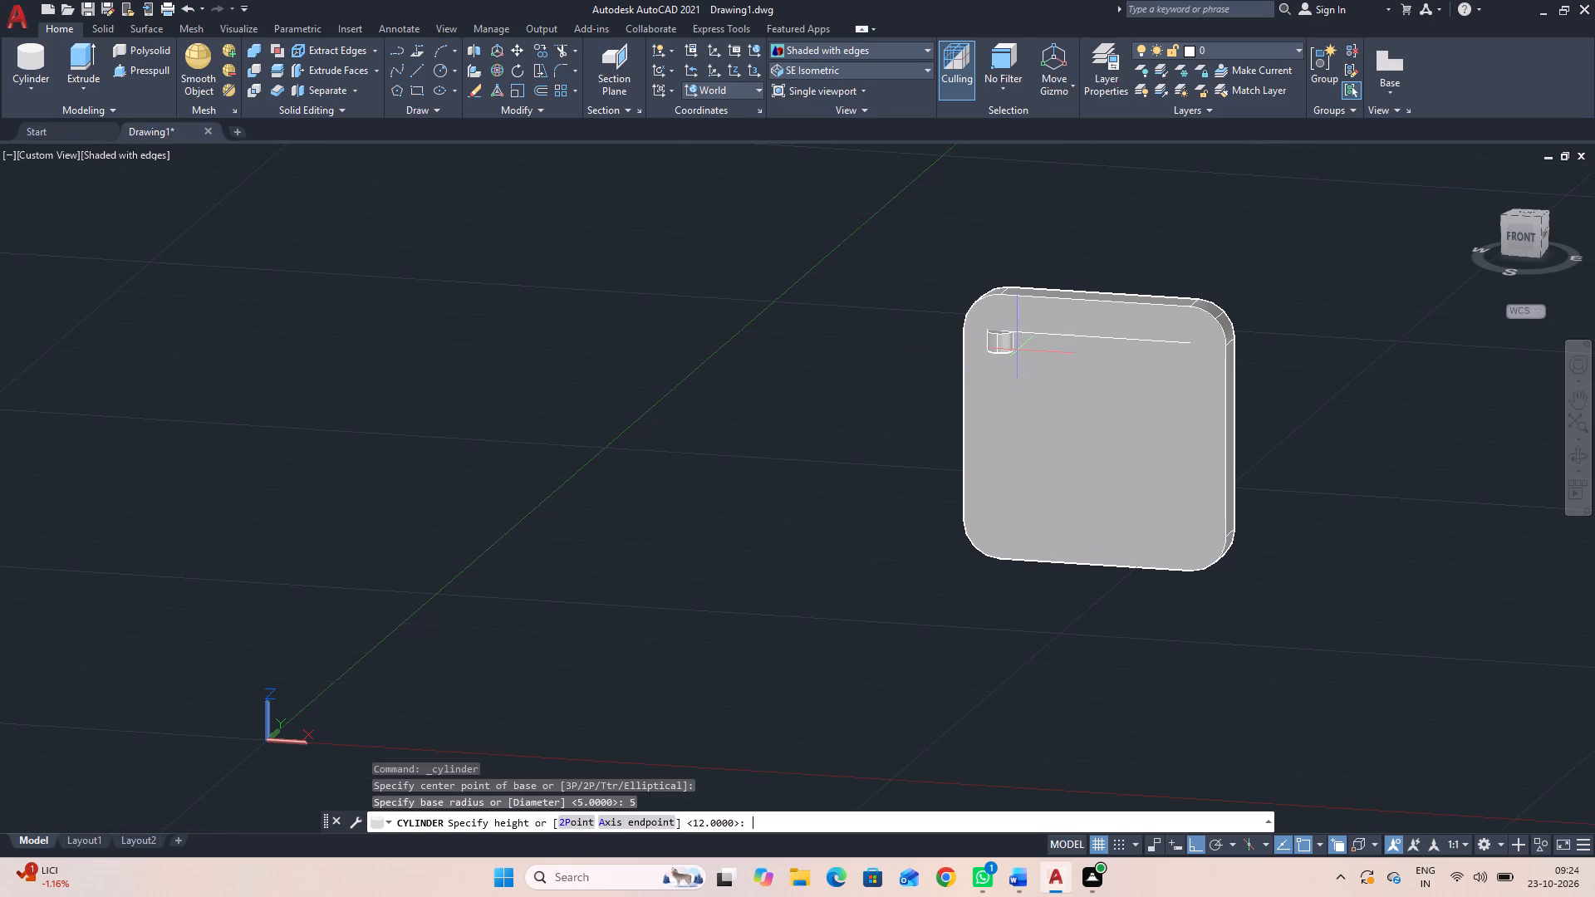
{"action": "left_click", "coordinate": [649, 821]}
{"action": "left_click", "coordinate": [1485, 425]}
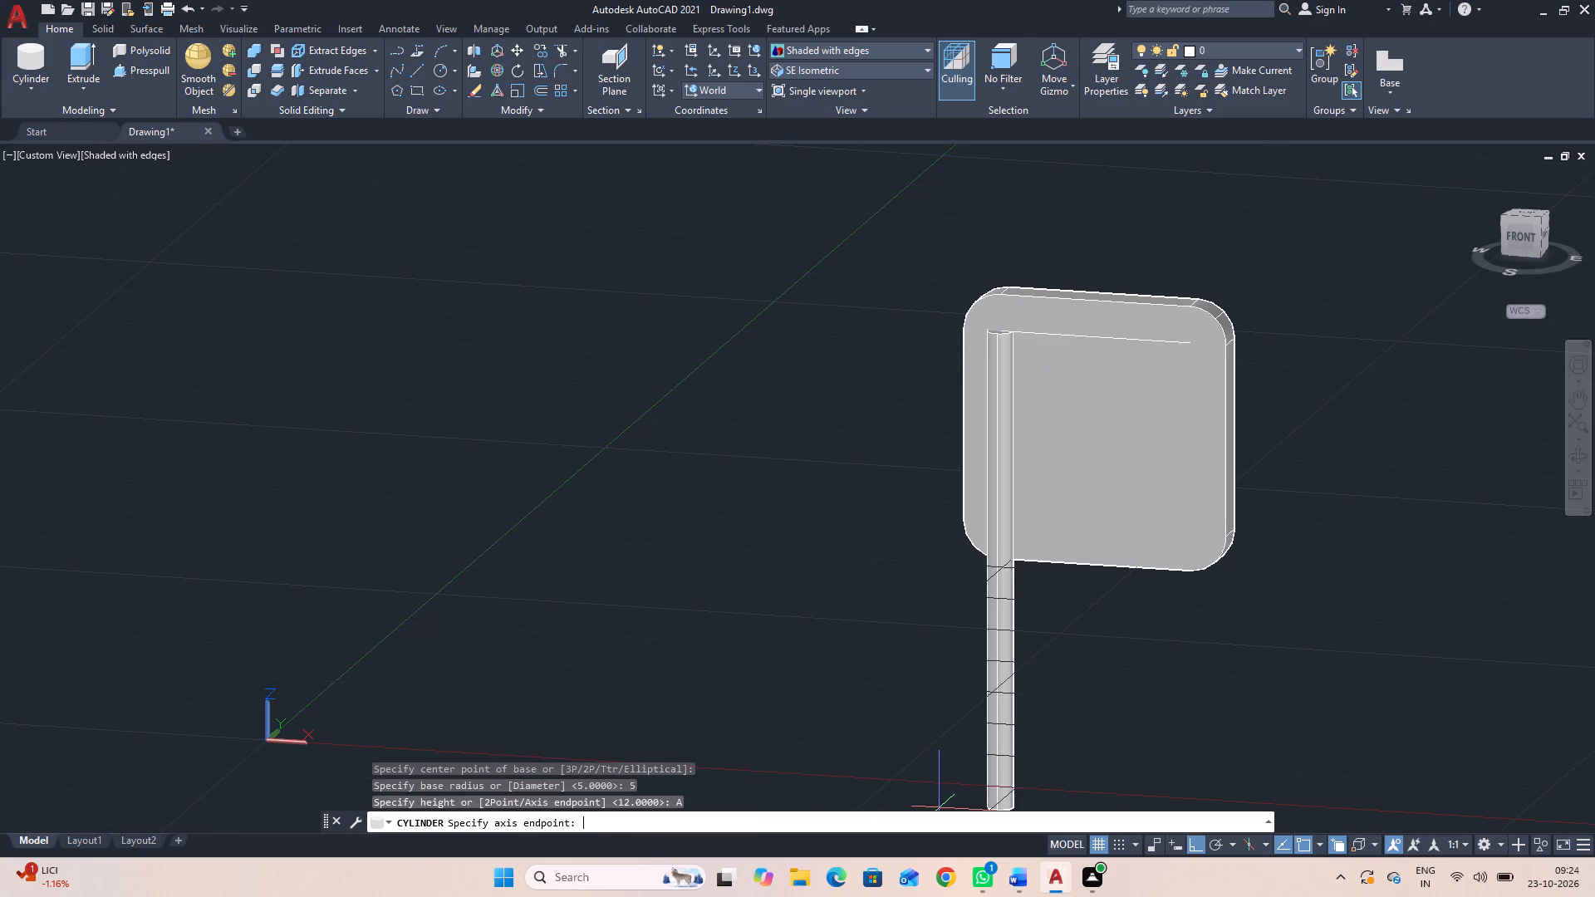
{"action": "left_click", "coordinate": [1577, 458]}
{"action": "left_click_drag", "start_coordinate": [1468, 477], "coordinate": [1362, 498]}
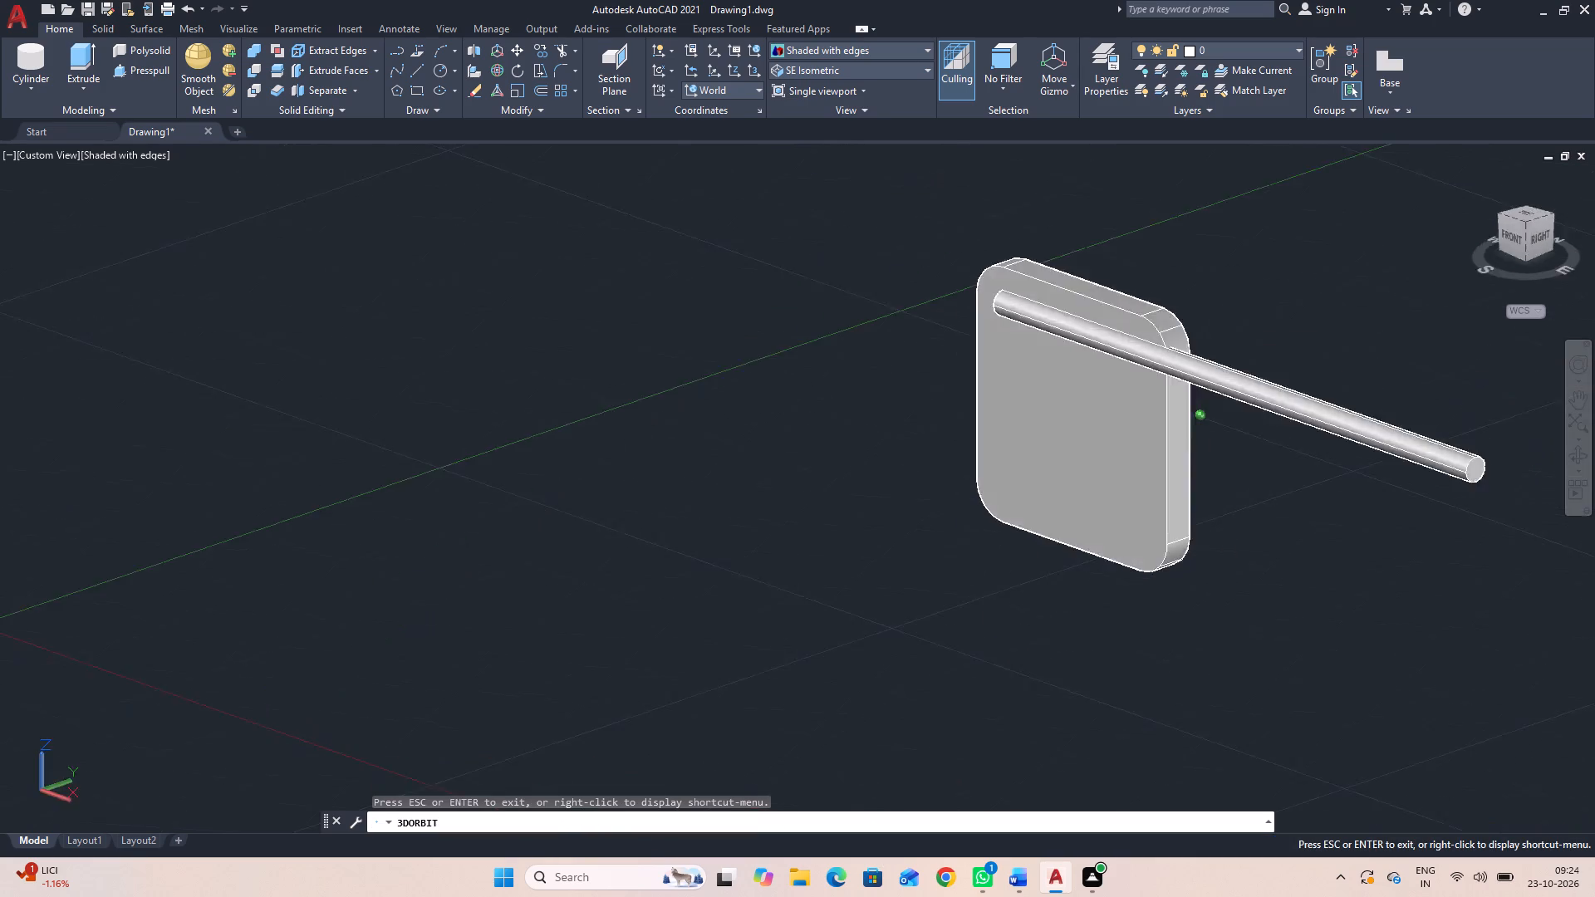
{"action": "left_click_drag", "start_coordinate": [1362, 498], "coordinate": [1251, 510]}
{"action": "left_click_drag", "start_coordinate": [1251, 511], "coordinate": [1274, 524]}
{"action": "middle_click_drag", "start_coordinate": [1289, 509], "coordinate": [1263, 646]}
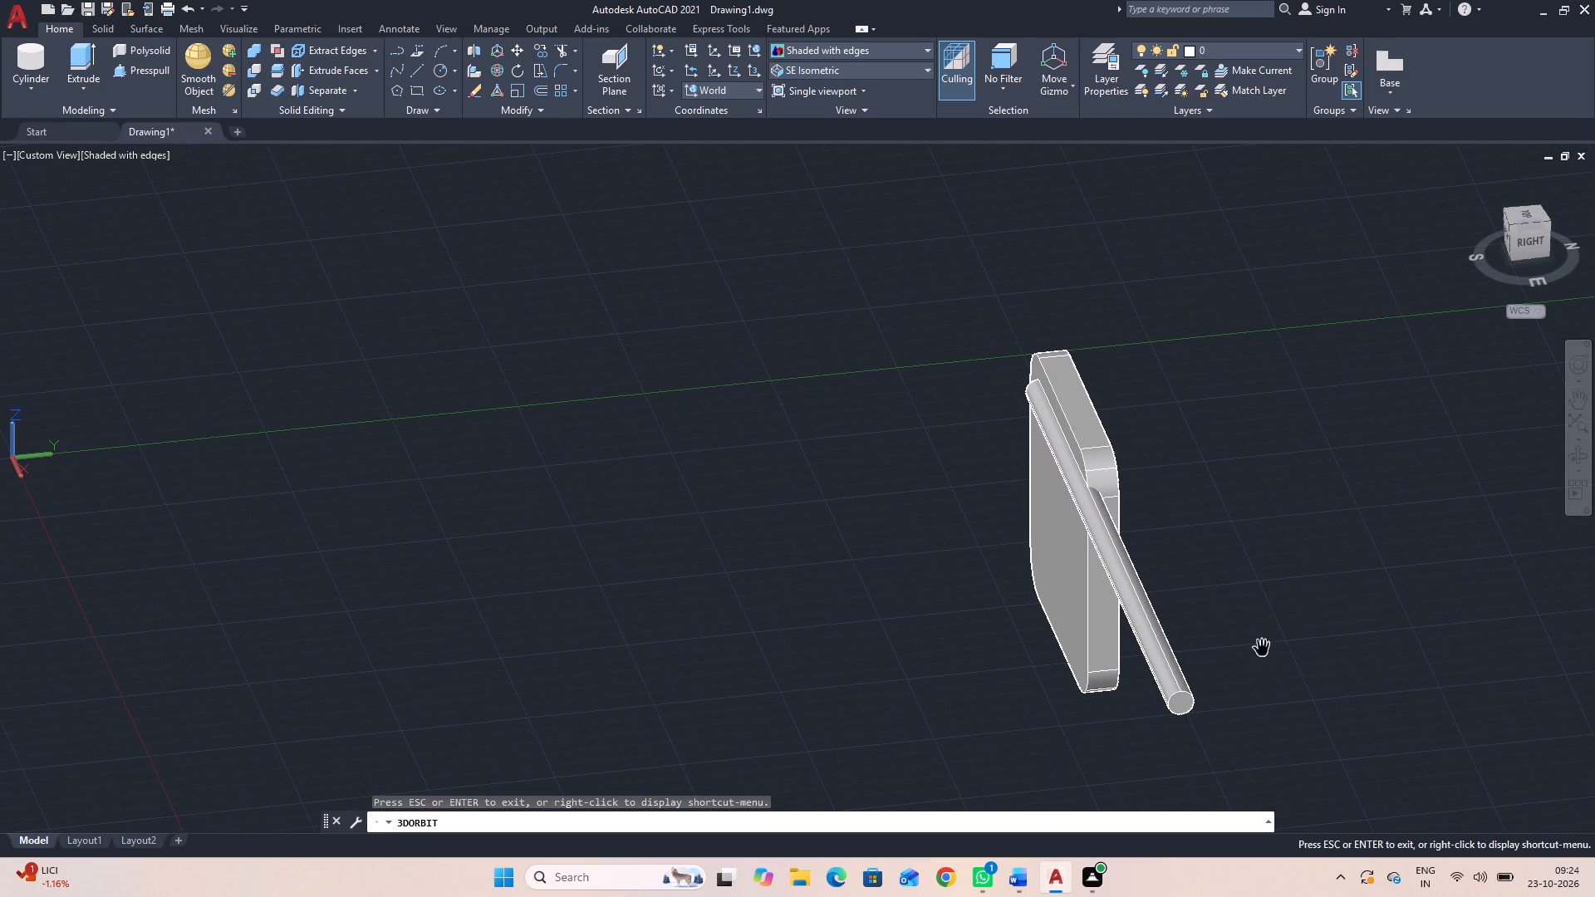
{"action": "key", "text": "Escape"}
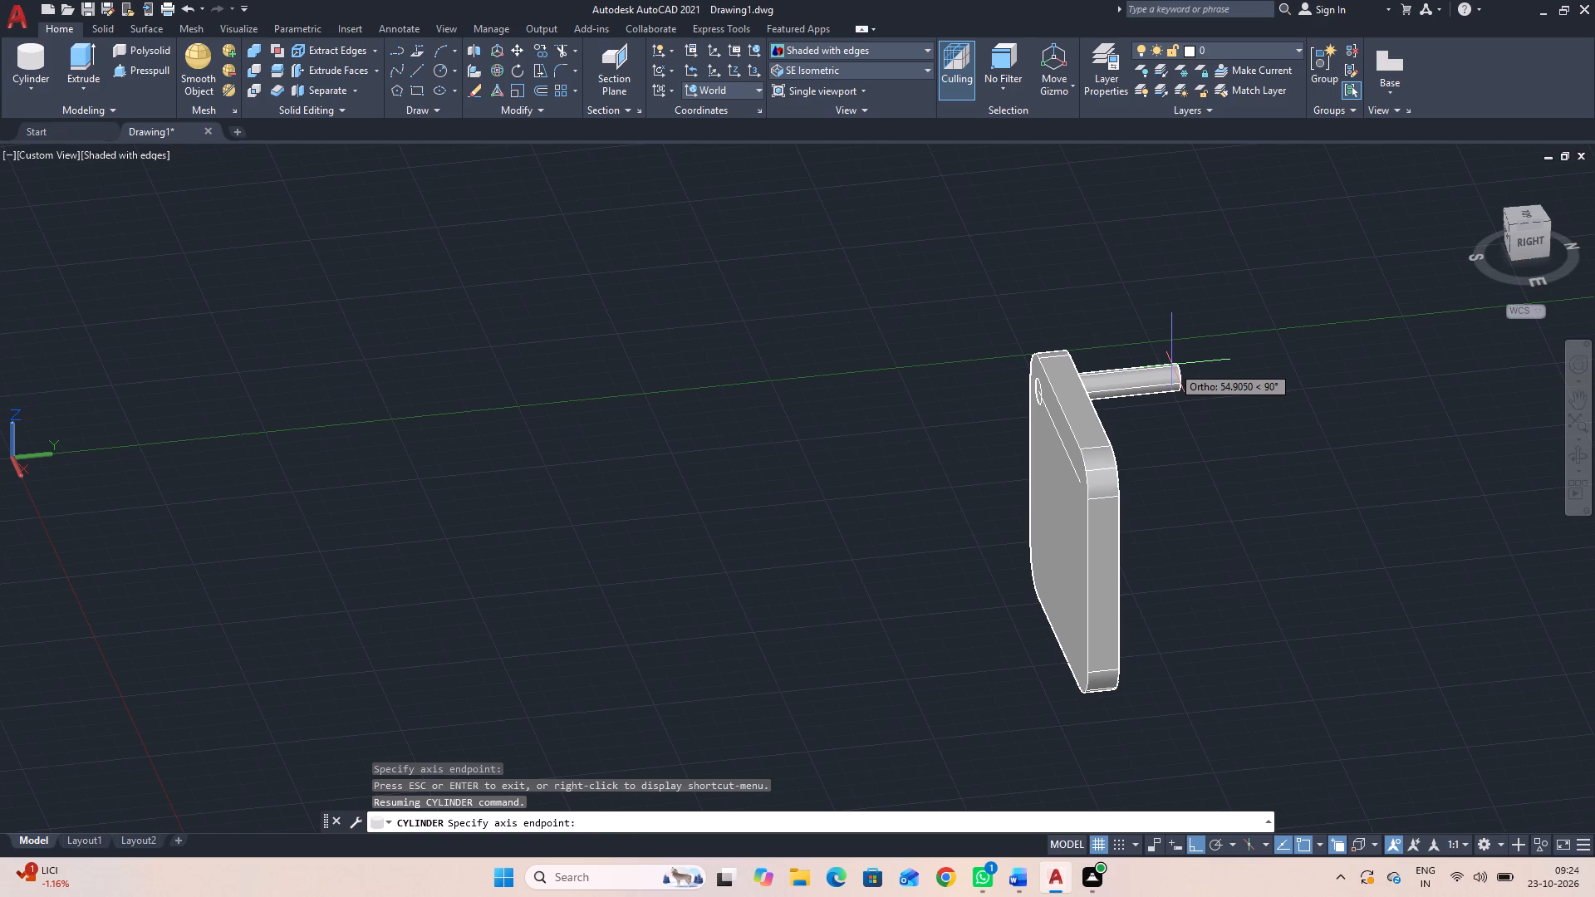
{"action": "key", "text": "2"}
{"action": "key", "text": "Return"}
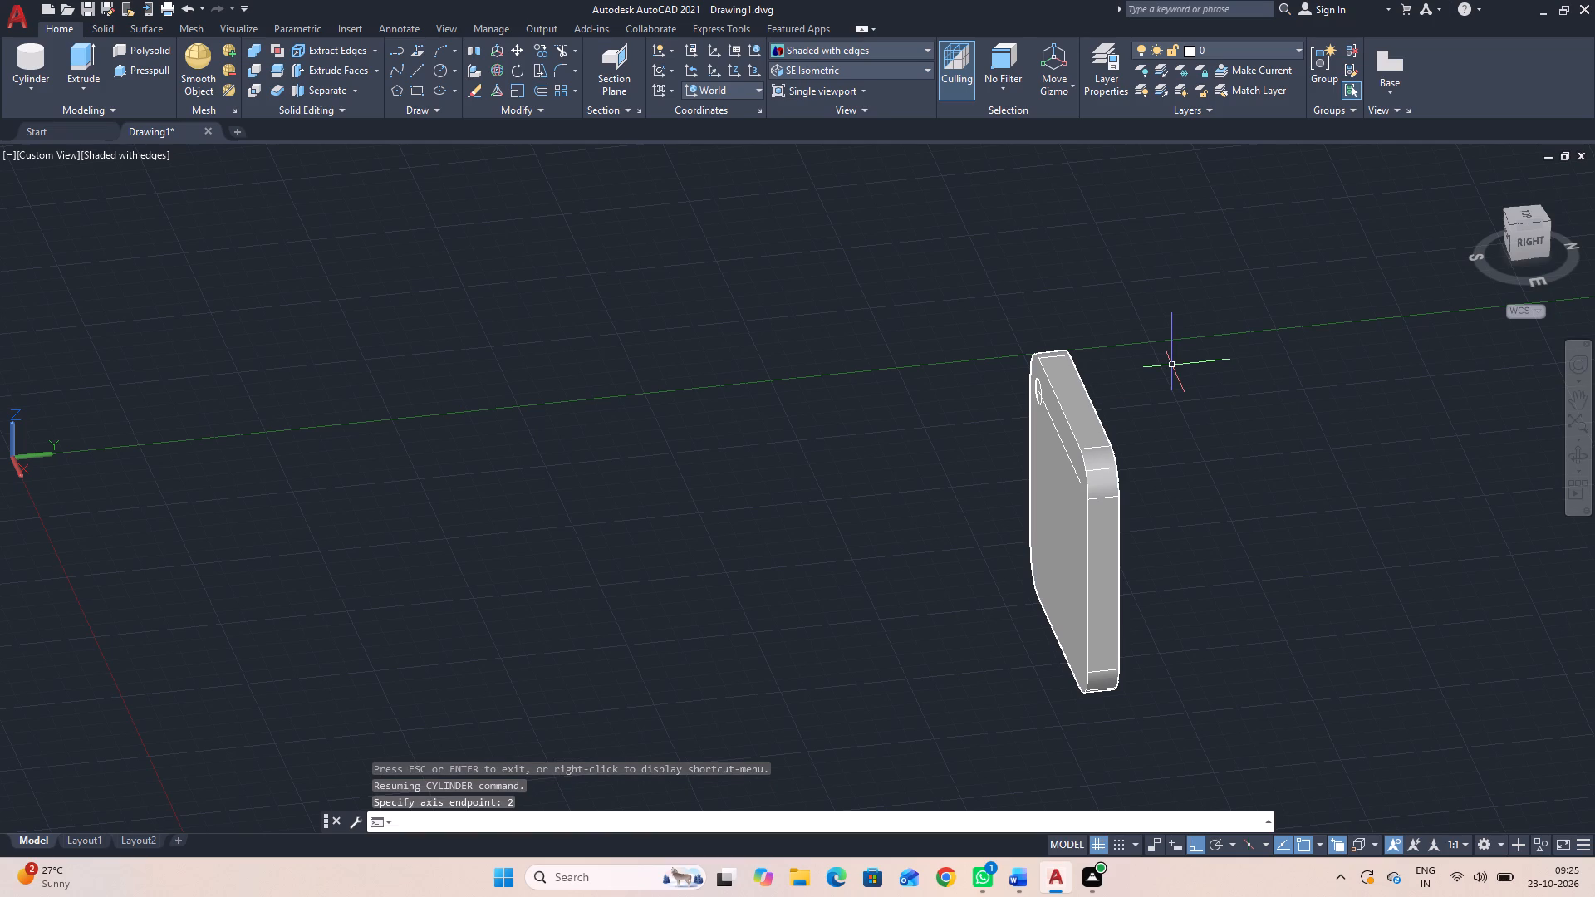
Create a radius 1 cylinder at the centre of the radius 5 circle, with its axis endpoint 12 units in the +Y direction through the plate.
{"action": "left_click", "coordinate": [1573, 458]}
{"action": "left_click_drag", "start_coordinate": [1305, 582], "coordinate": [1422, 574]}
{"action": "left_click_drag", "start_coordinate": [1058, 600], "coordinate": [1059, 600]}
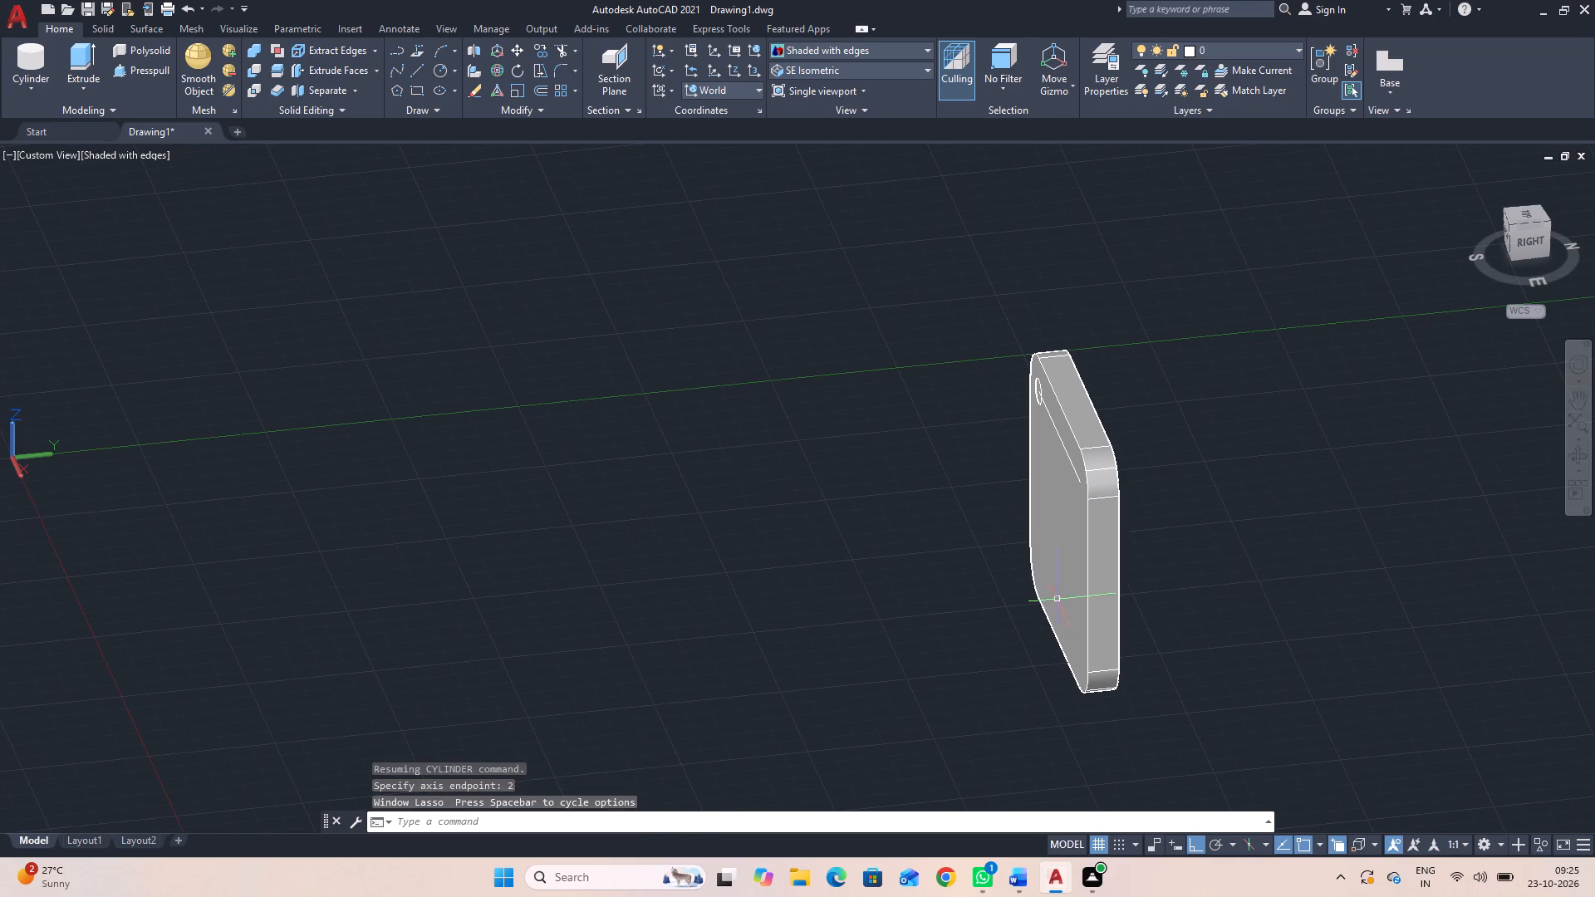
{"action": "left_click_drag", "start_coordinate": [1059, 600], "coordinate": [1095, 605]}
{"action": "left_click", "coordinate": [1579, 456]}
{"action": "left_click_drag", "start_coordinate": [1232, 625], "coordinate": [1266, 626]}
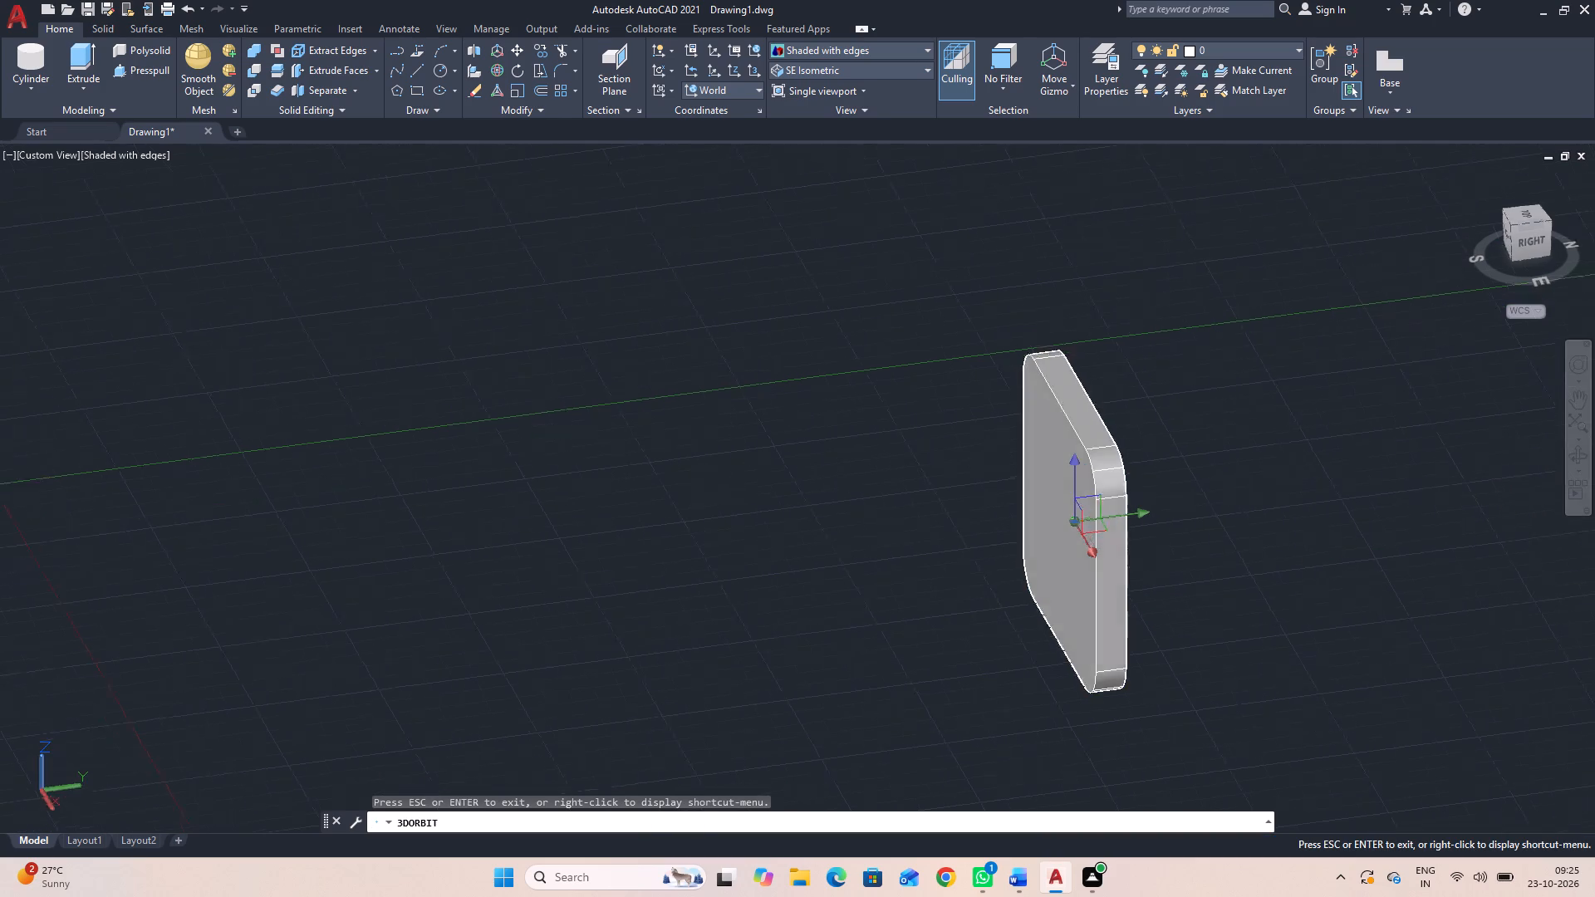
{"action": "left_click_drag", "start_coordinate": [1266, 626], "coordinate": [1361, 593]}
{"action": "key", "text": "Escape"}
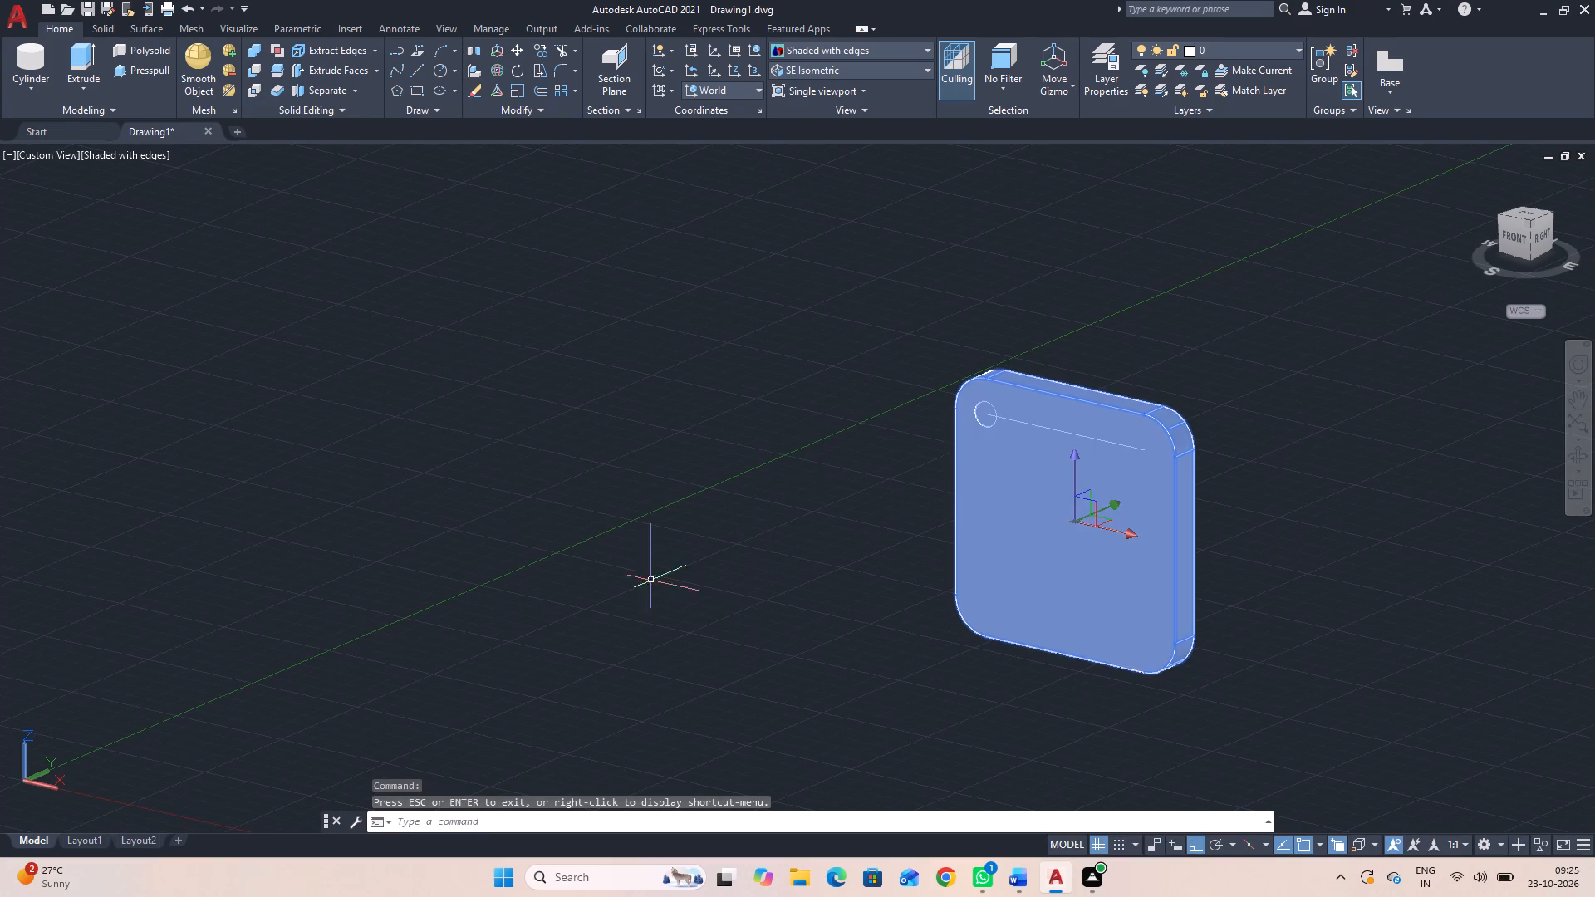
{"action": "key", "text": "Escape"}
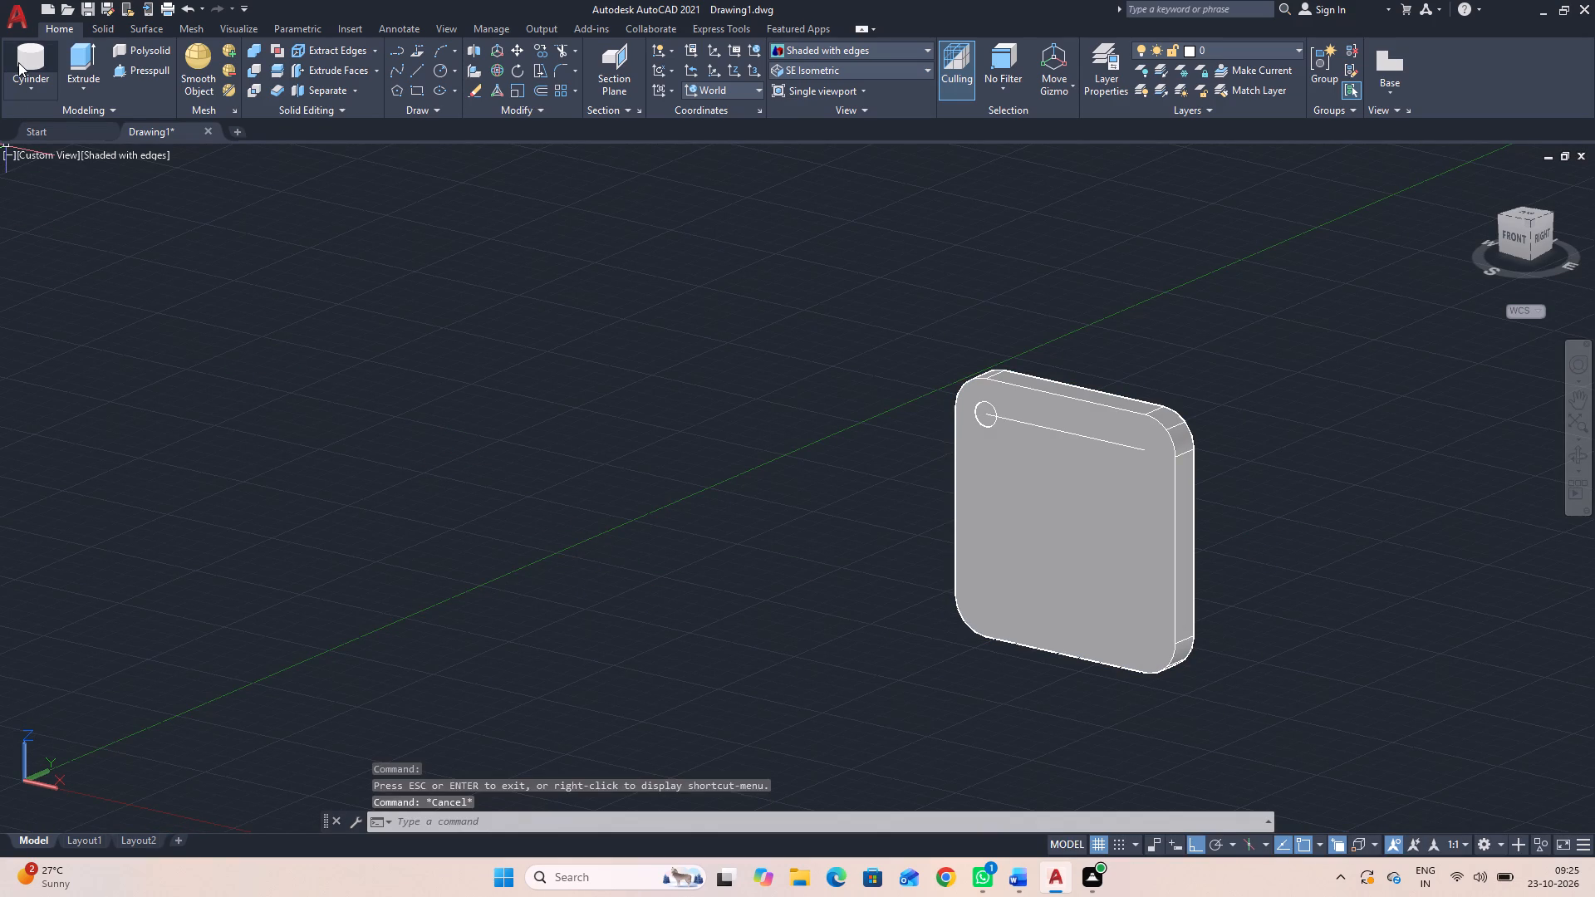
{"action": "left_click", "coordinate": [21, 55]}
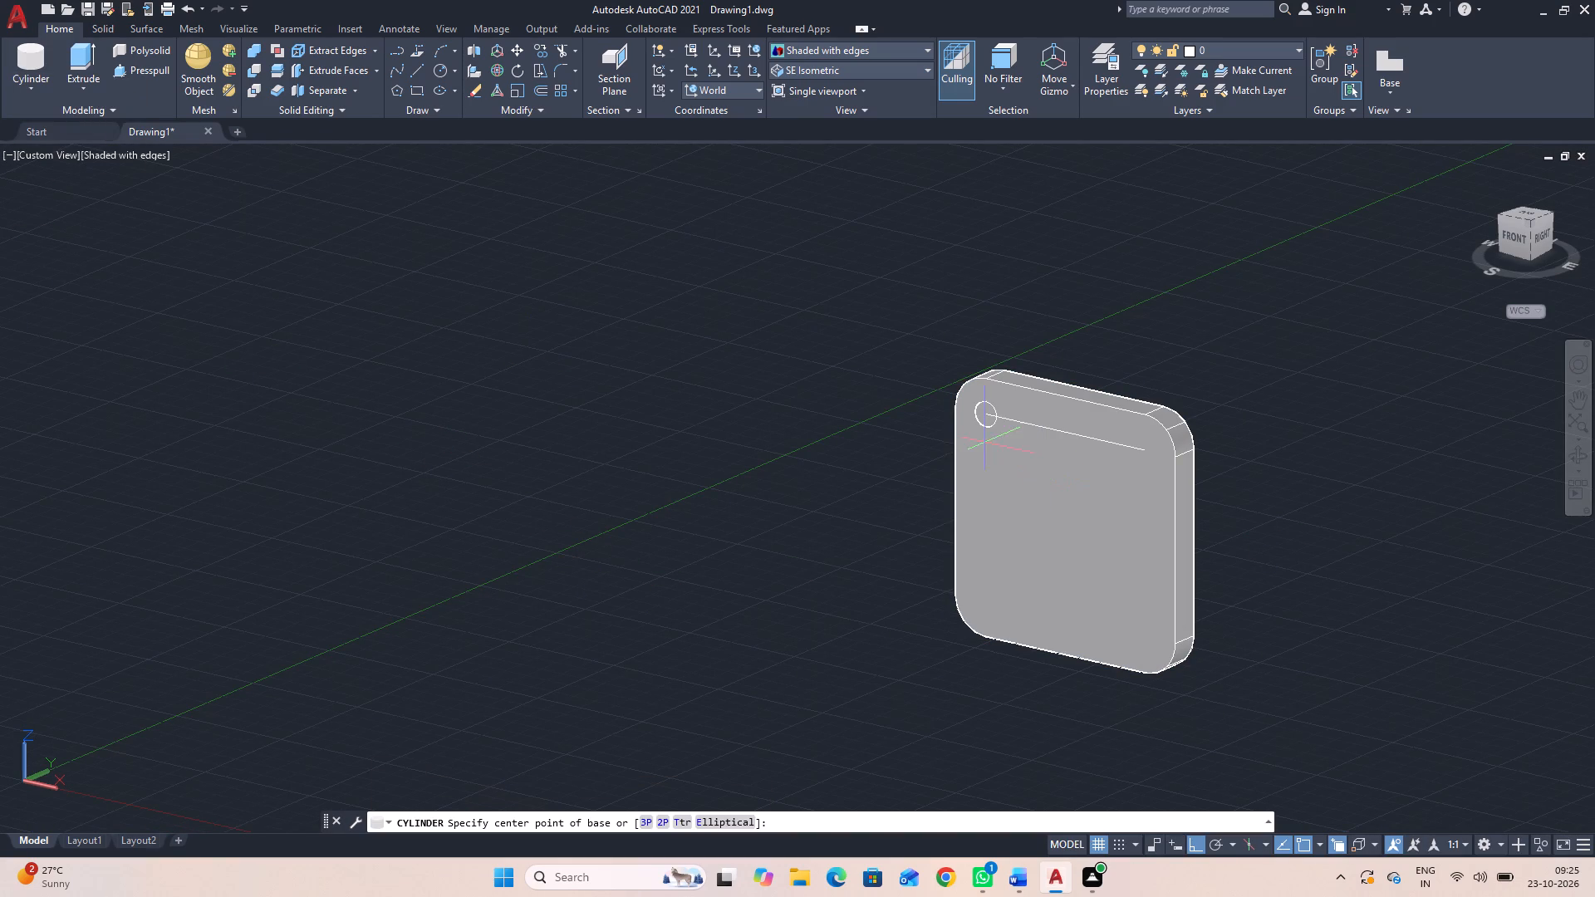
{"action": "scroll", "coordinate": [982, 412], "scroll_direction": "up", "scroll_amount": 4}
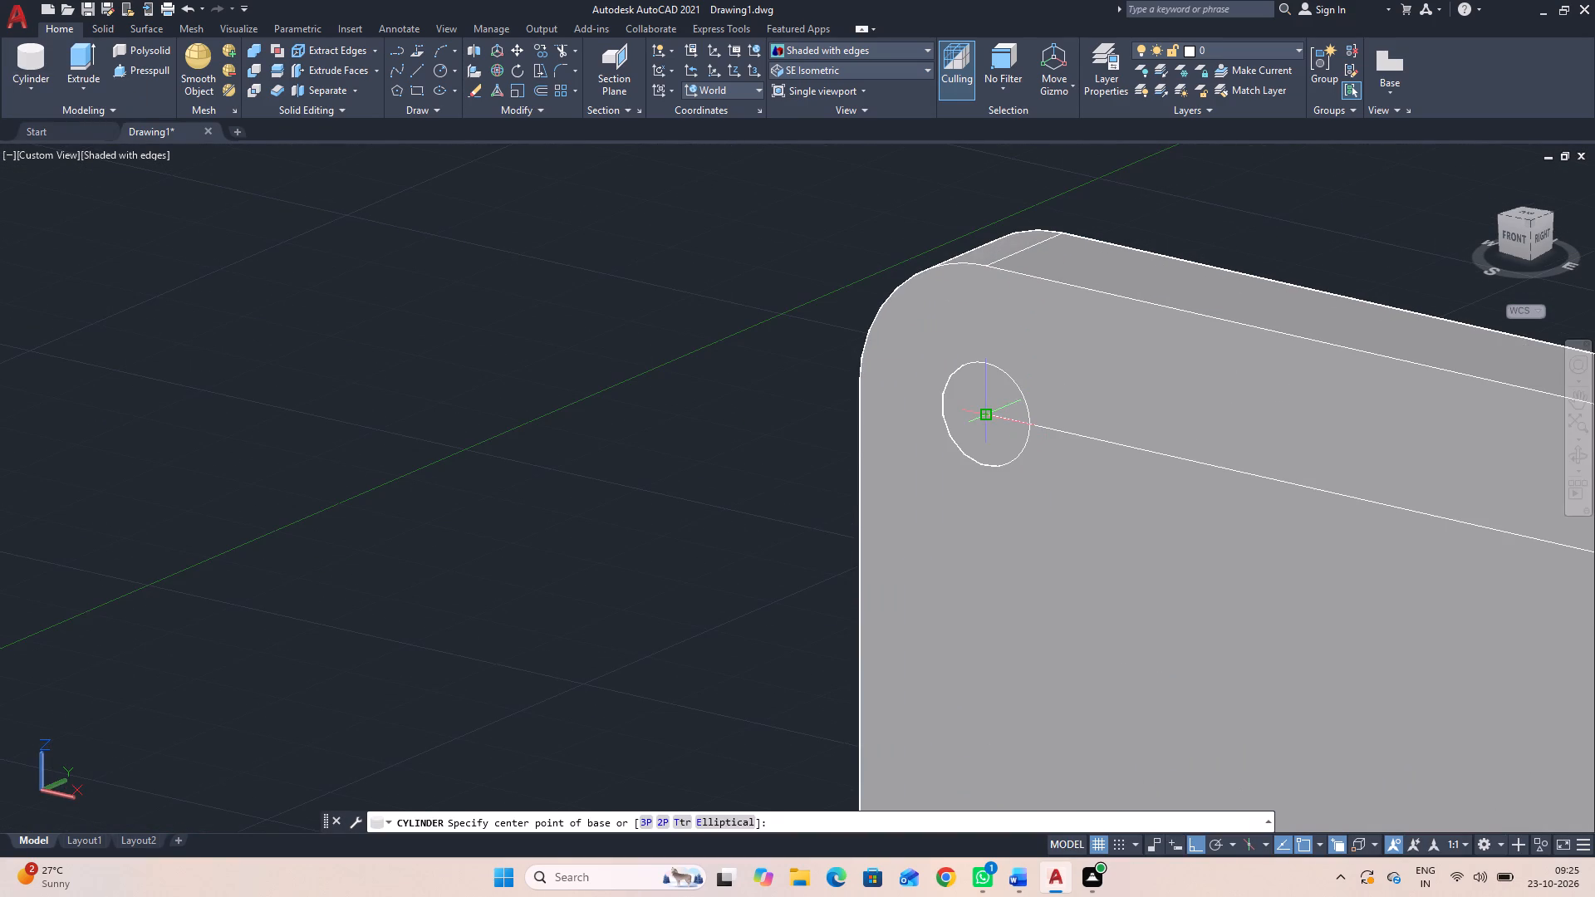
{"action": "left_click", "coordinate": [982, 412]}
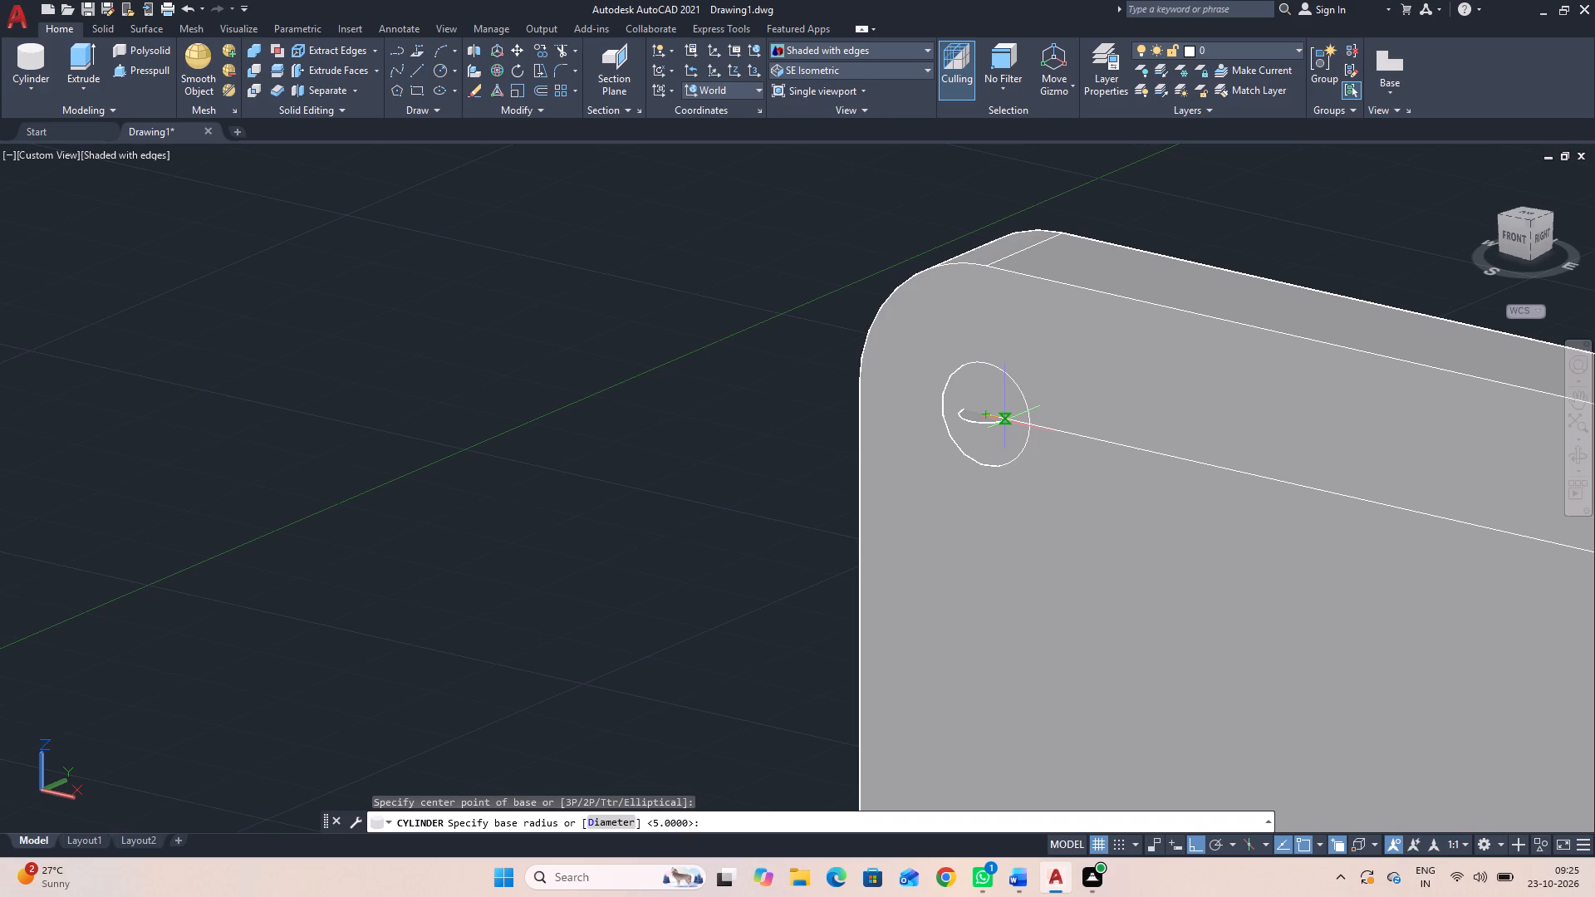
{"action": "key", "text": "1"}
{"action": "key", "text": "Return"}
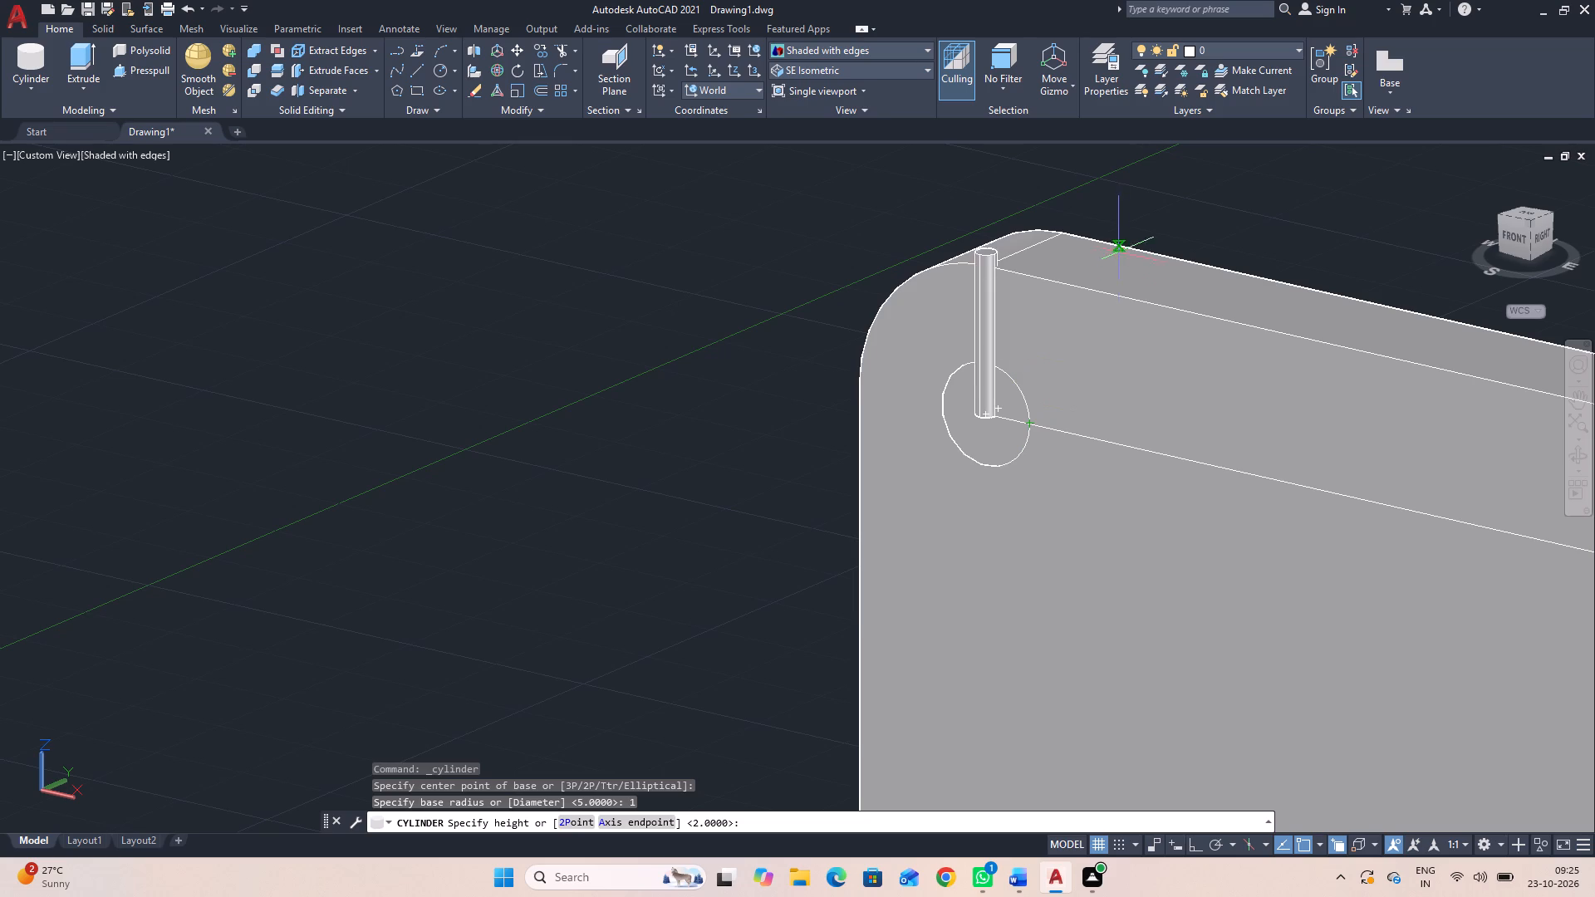
{"action": "middle_click_drag", "start_coordinate": [1069, 403], "coordinate": [659, 345]}
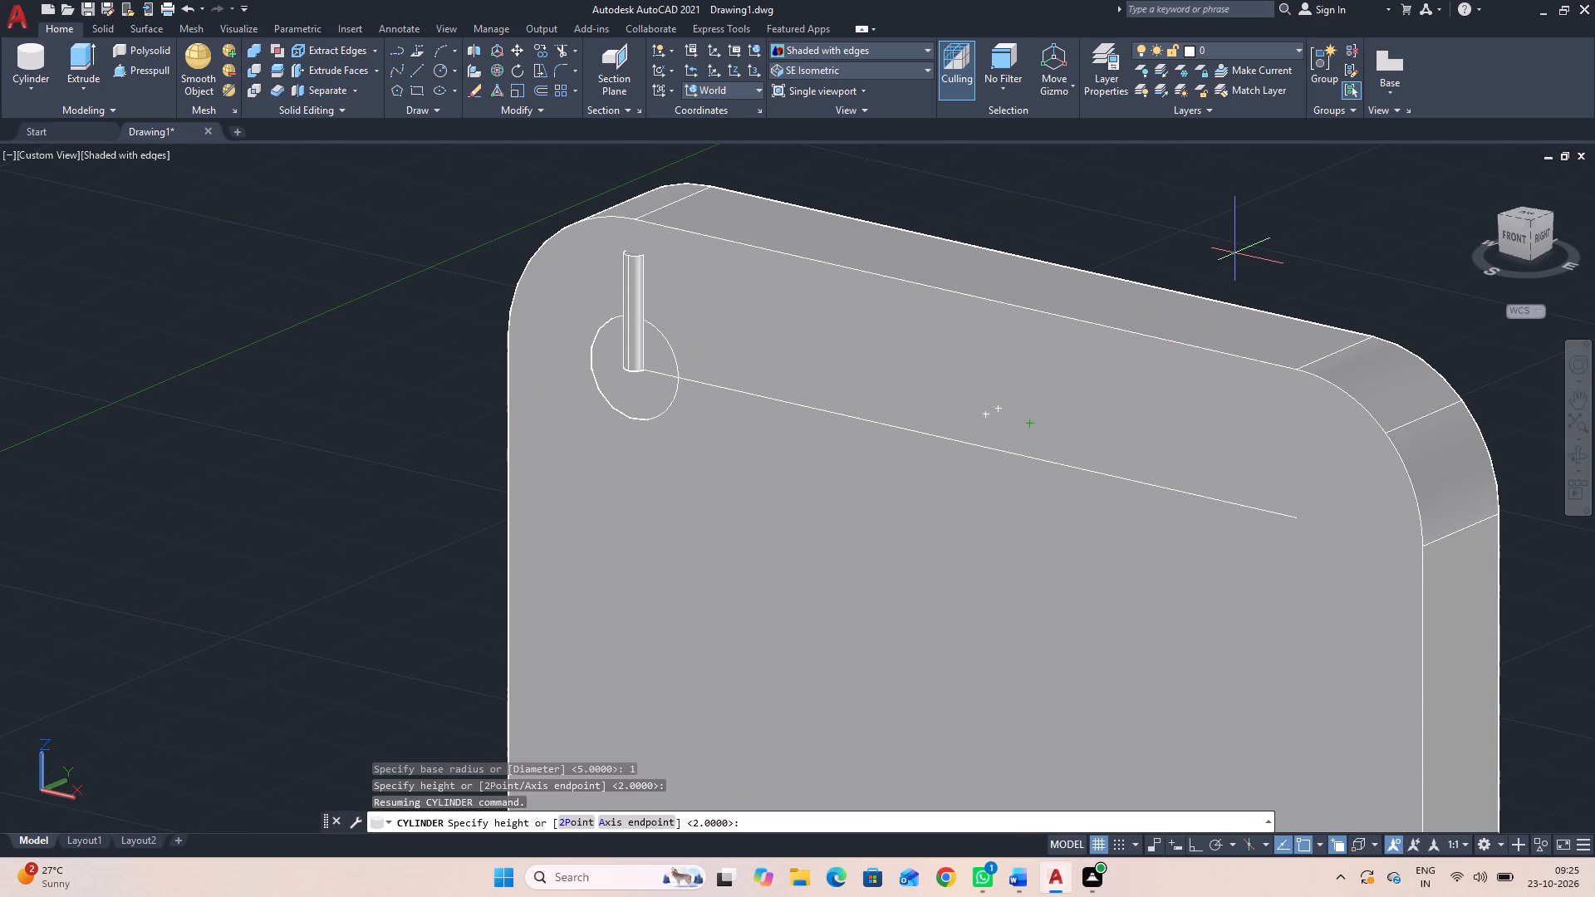
{"action": "left_click", "coordinate": [1579, 448]}
{"action": "left_click_drag", "start_coordinate": [1475, 414], "coordinate": [1356, 416]}
{"action": "key", "text": "Escape"}
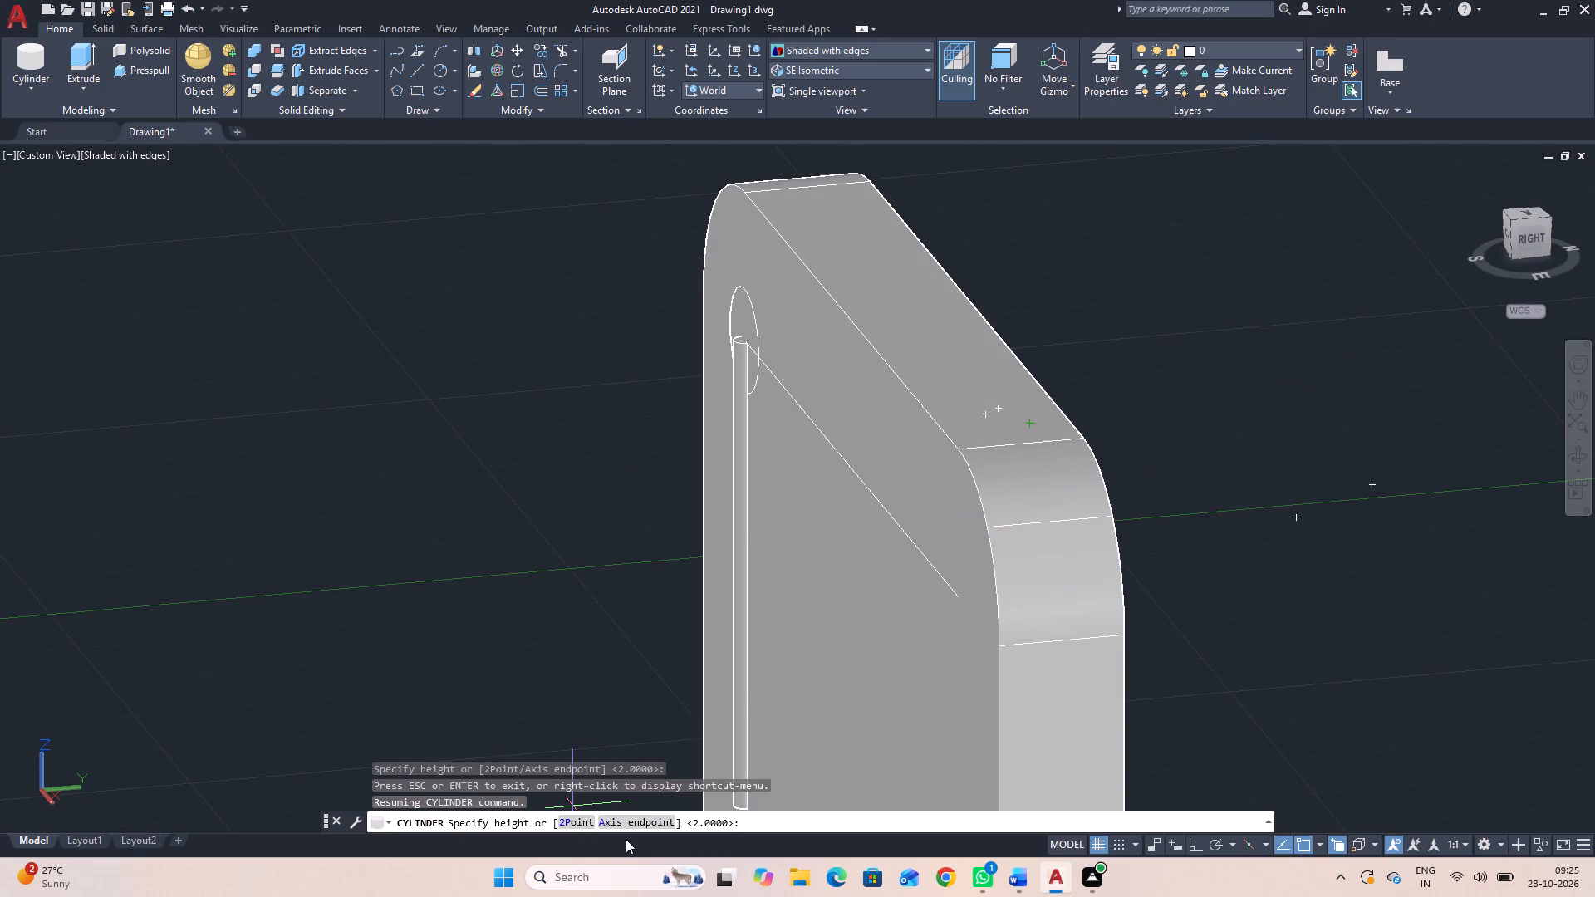
{"action": "left_click", "coordinate": [626, 817]}
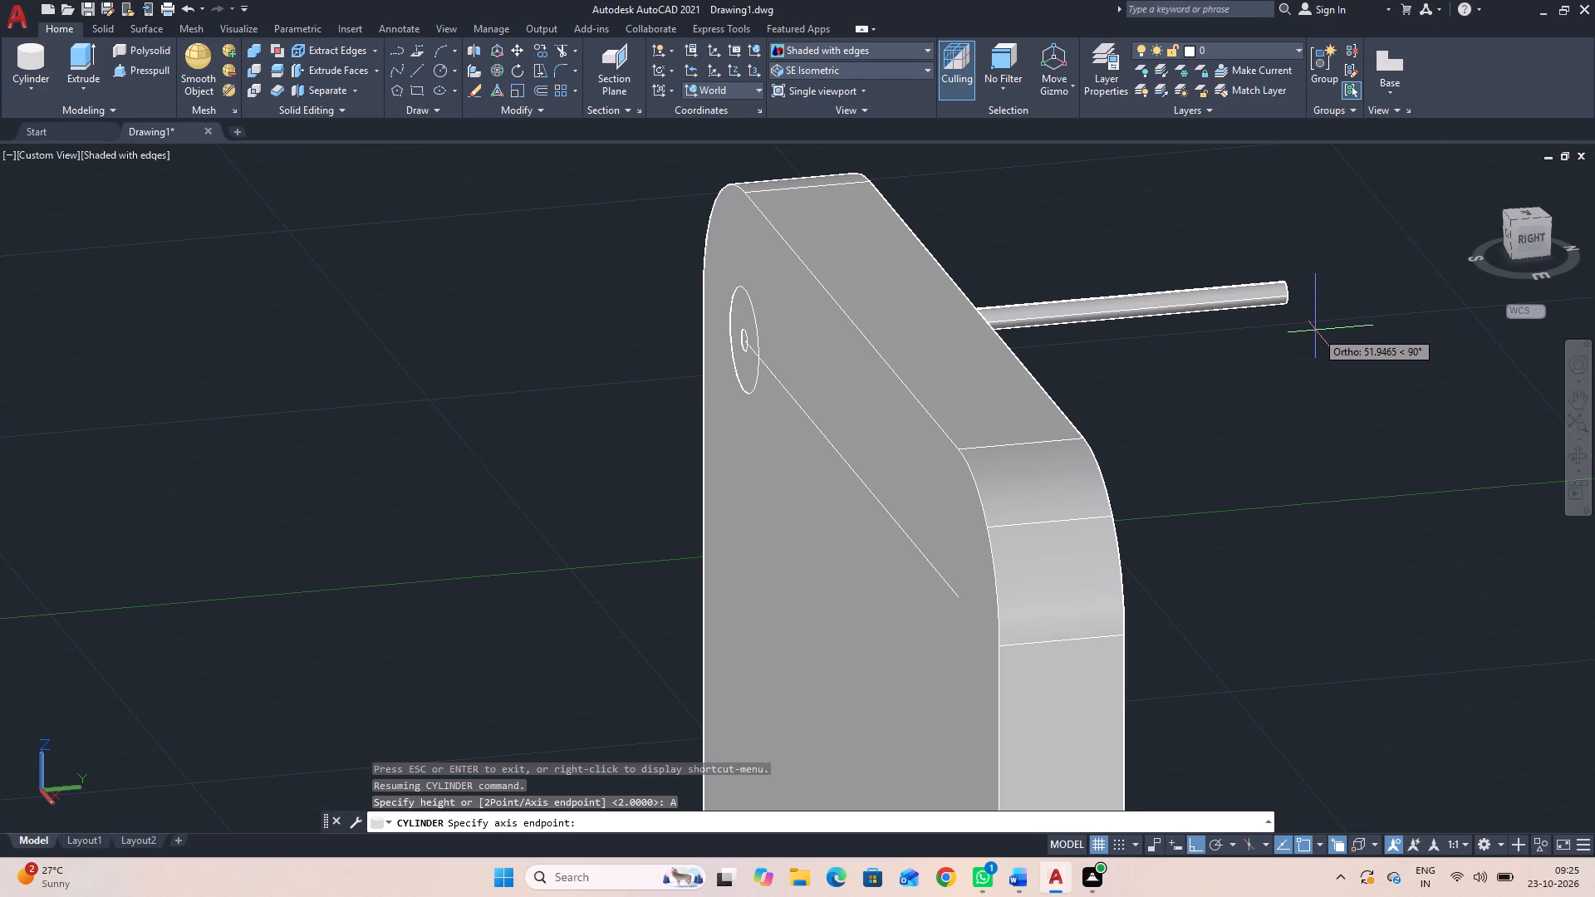
{"action": "type", "text": "12"}
{"action": "key", "text": "Return"}
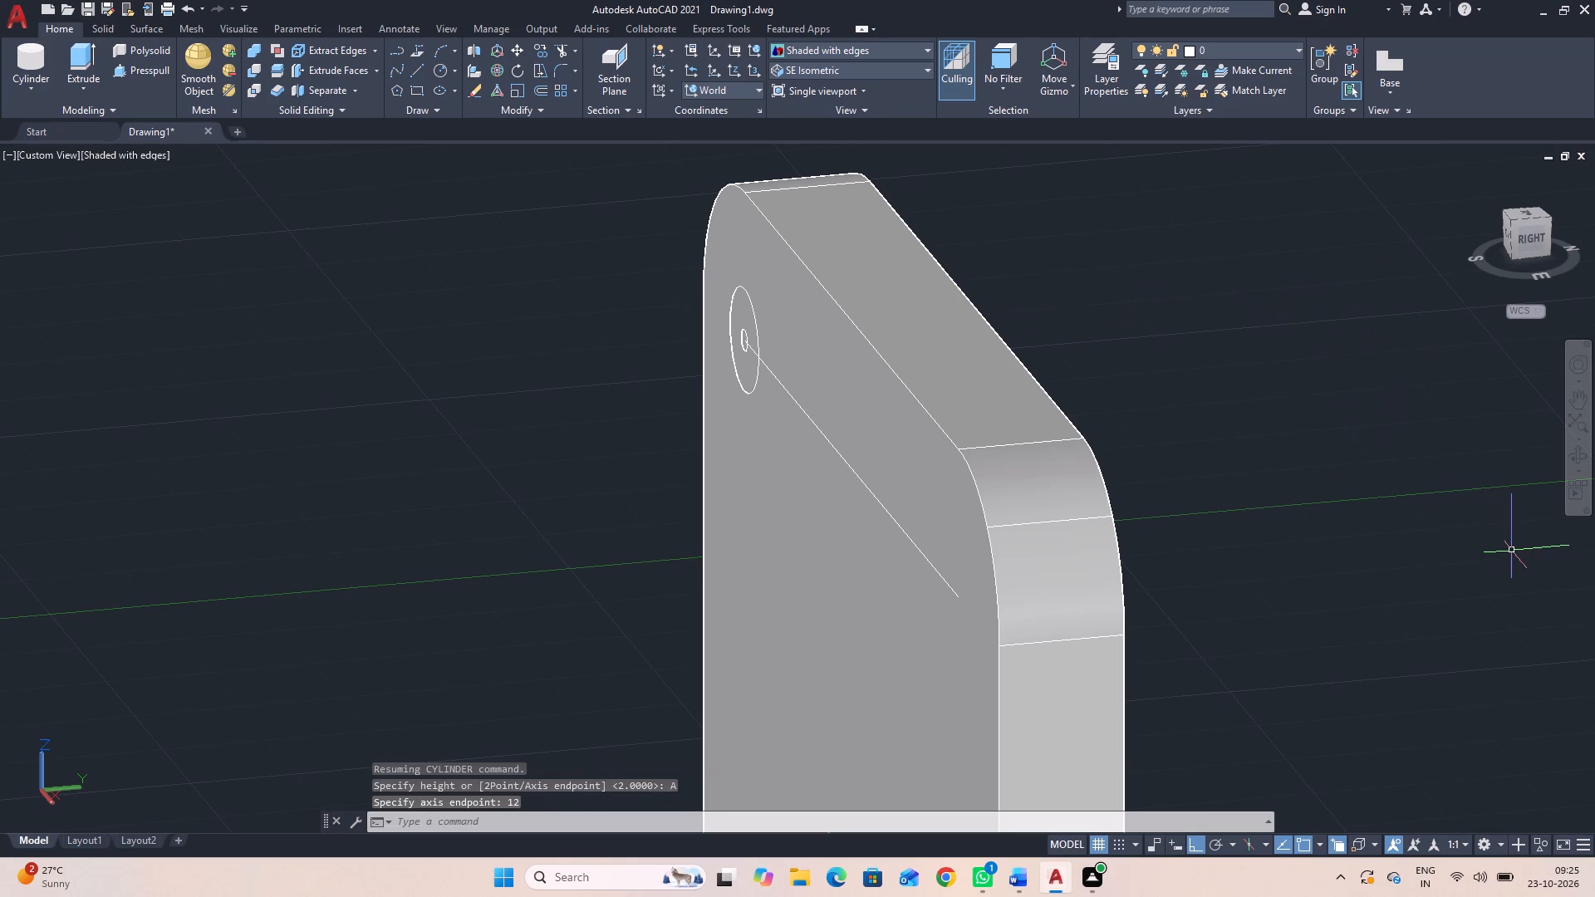
Subtract the radius 5 and radius 1 cylinders from the filleted plate.
{"action": "left_click", "coordinate": [1576, 449]}
{"action": "left_click_drag", "start_coordinate": [1332, 542], "coordinate": [1447, 544]}
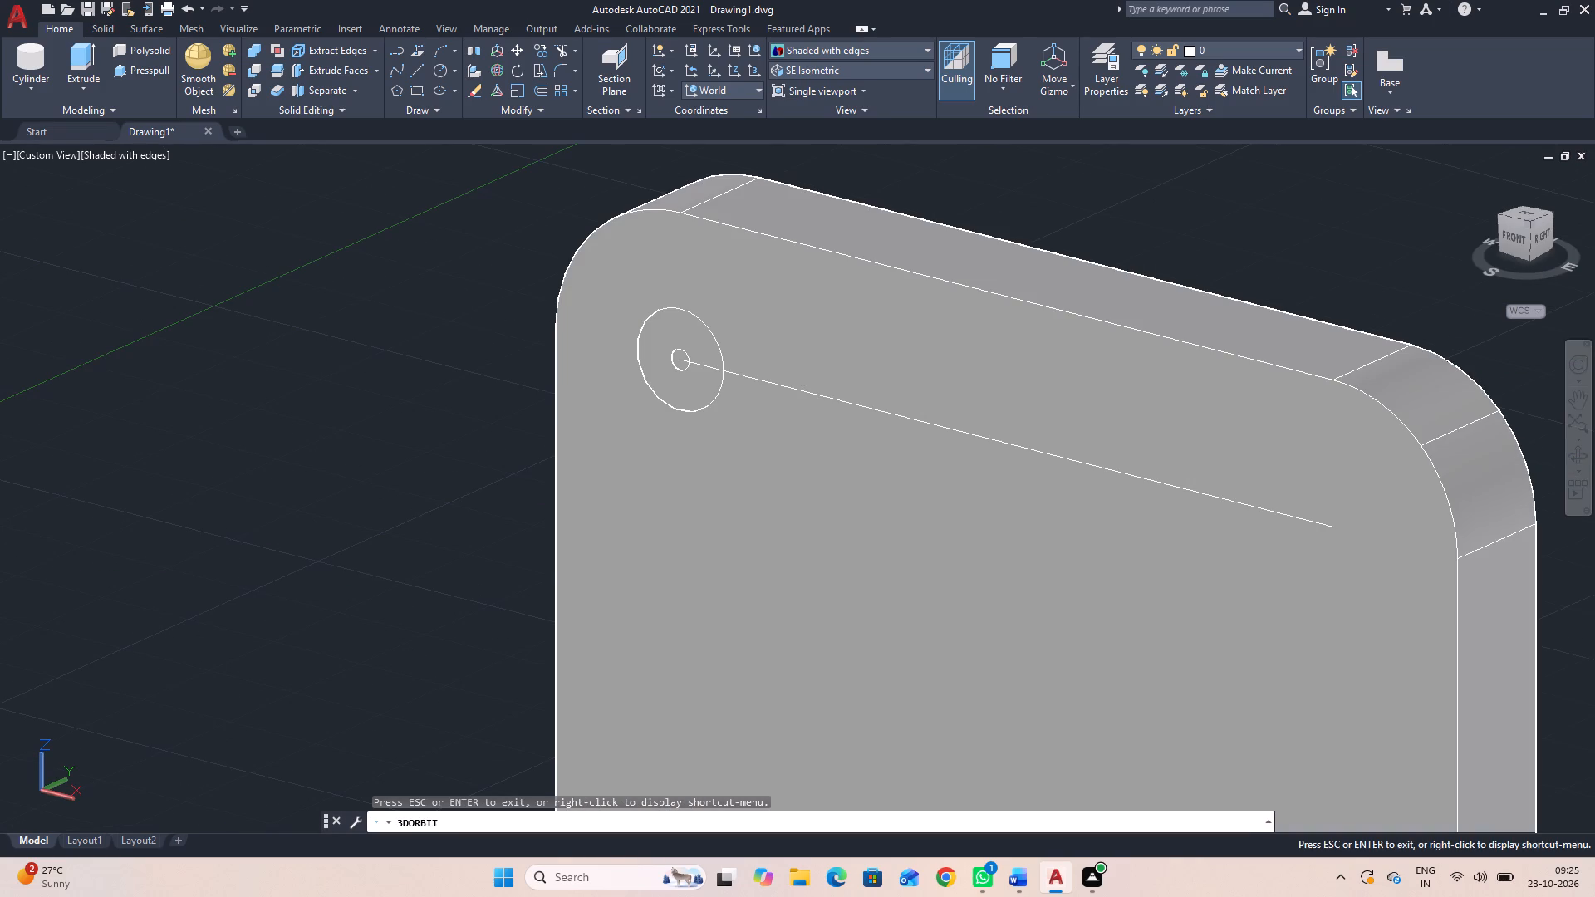
{"action": "key", "text": "Escape"}
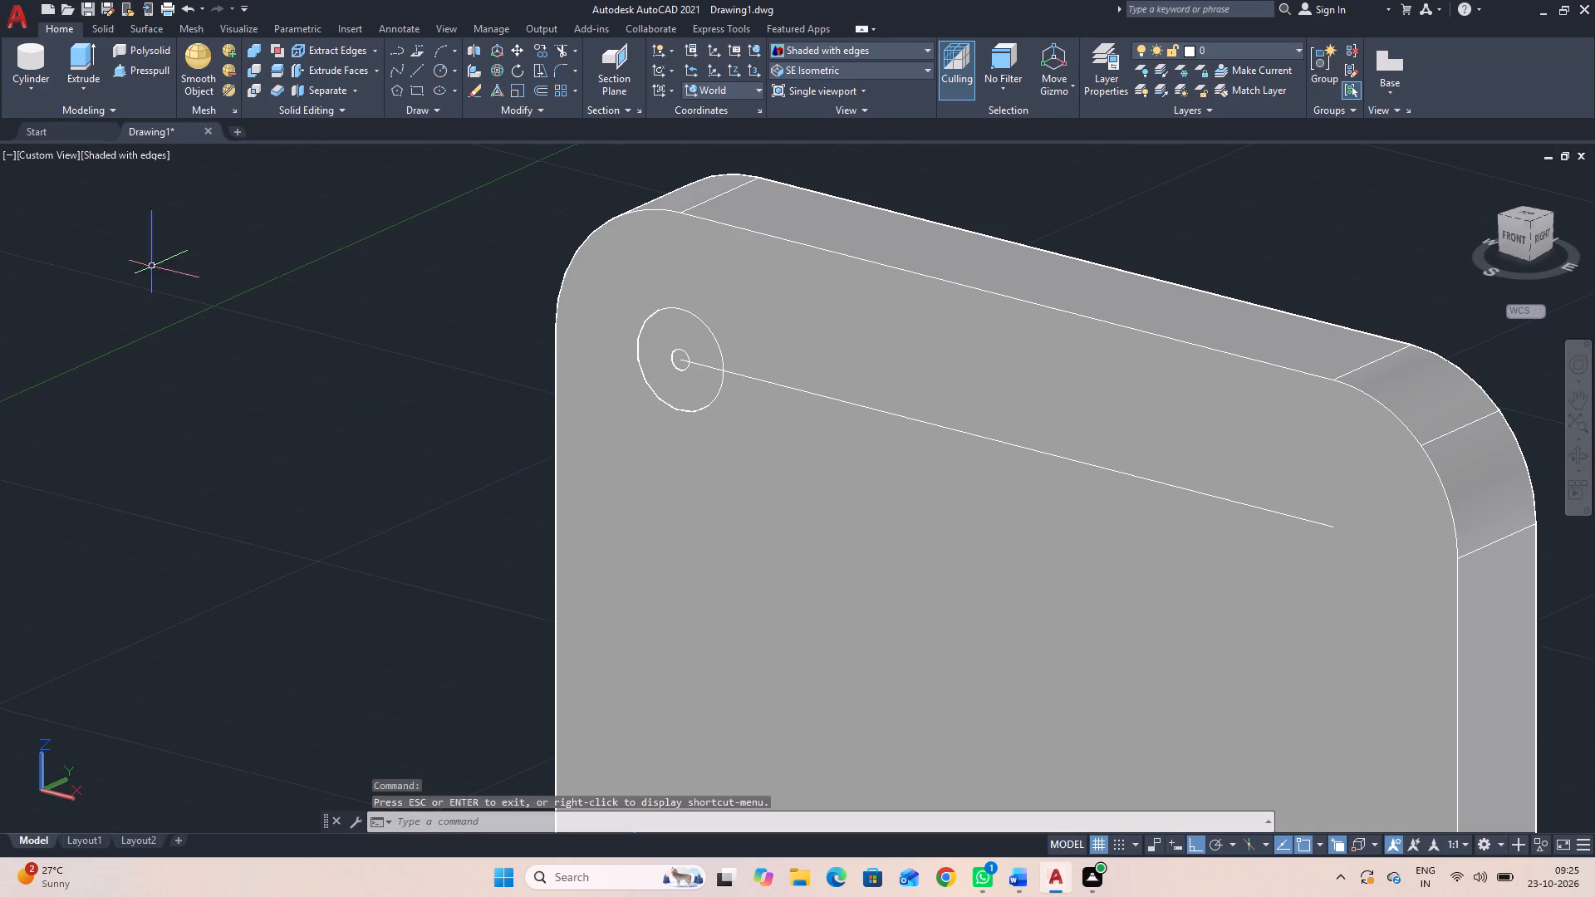
{"action": "key", "text": "s"}
{"action": "key", "text": "u"}
{"action": "key", "text": "space"}
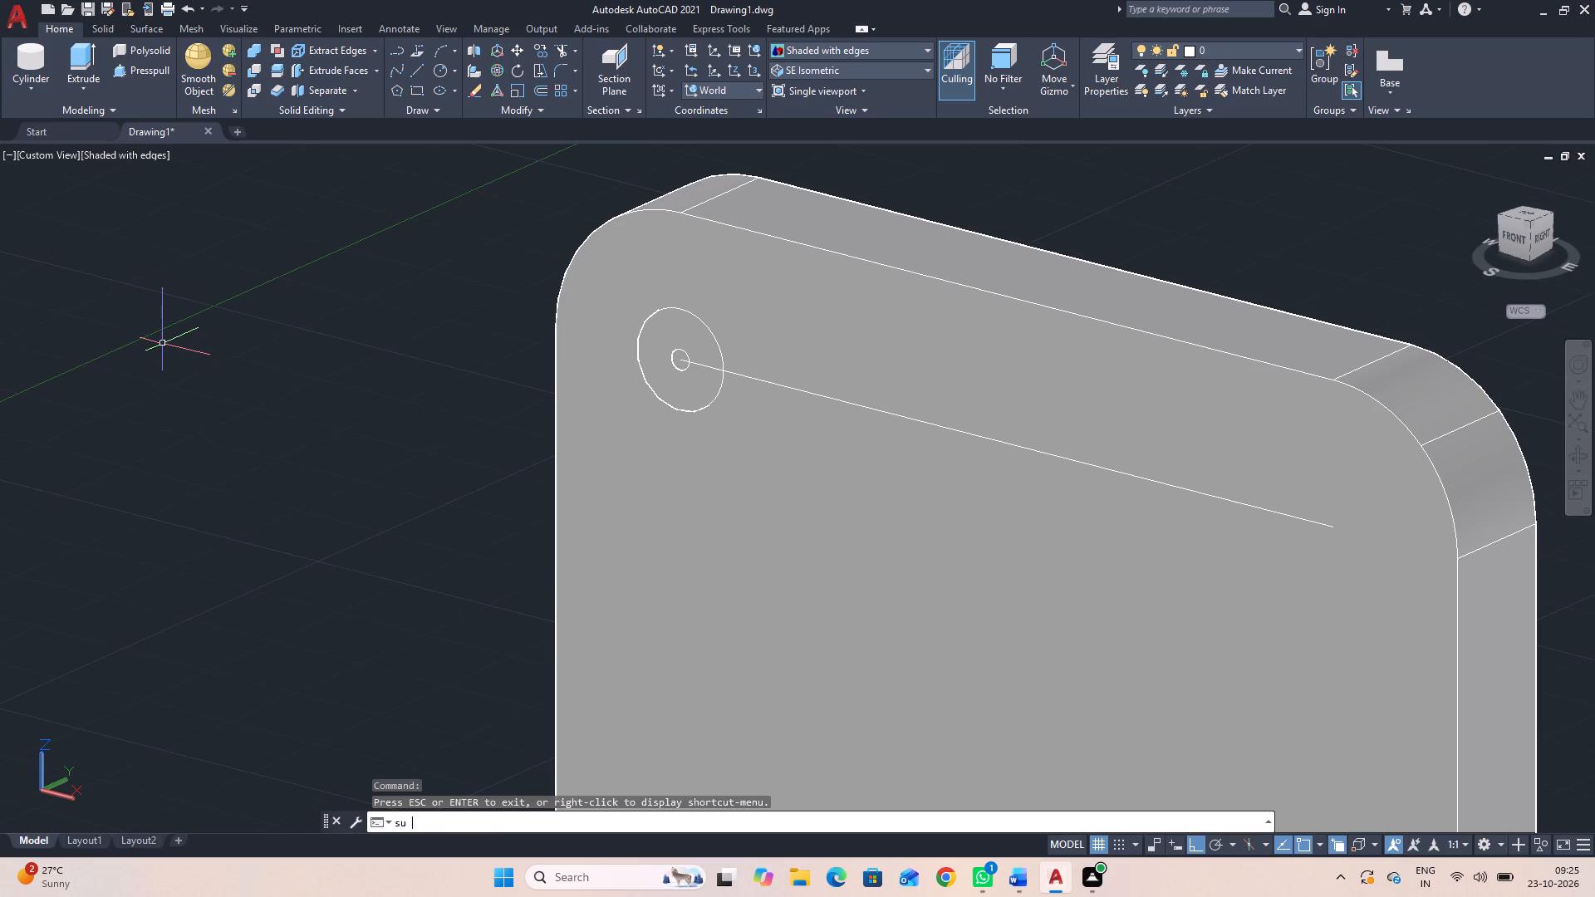
{"action": "left_click", "coordinate": [685, 515]}
{"action": "key", "text": "space"}
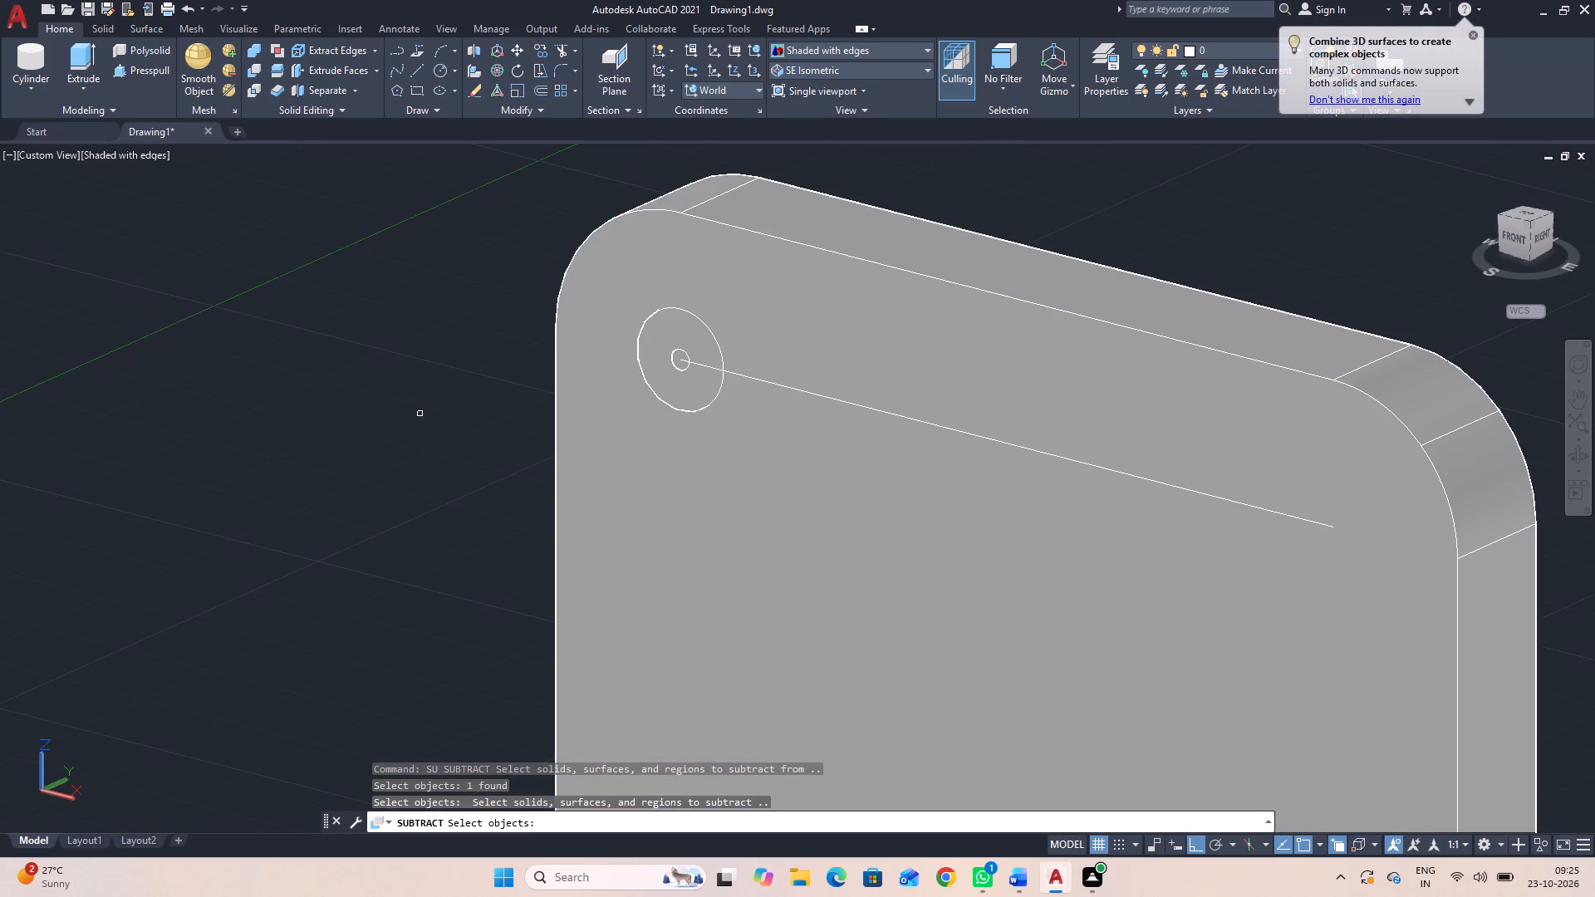
{"action": "left_click", "coordinate": [655, 360]}
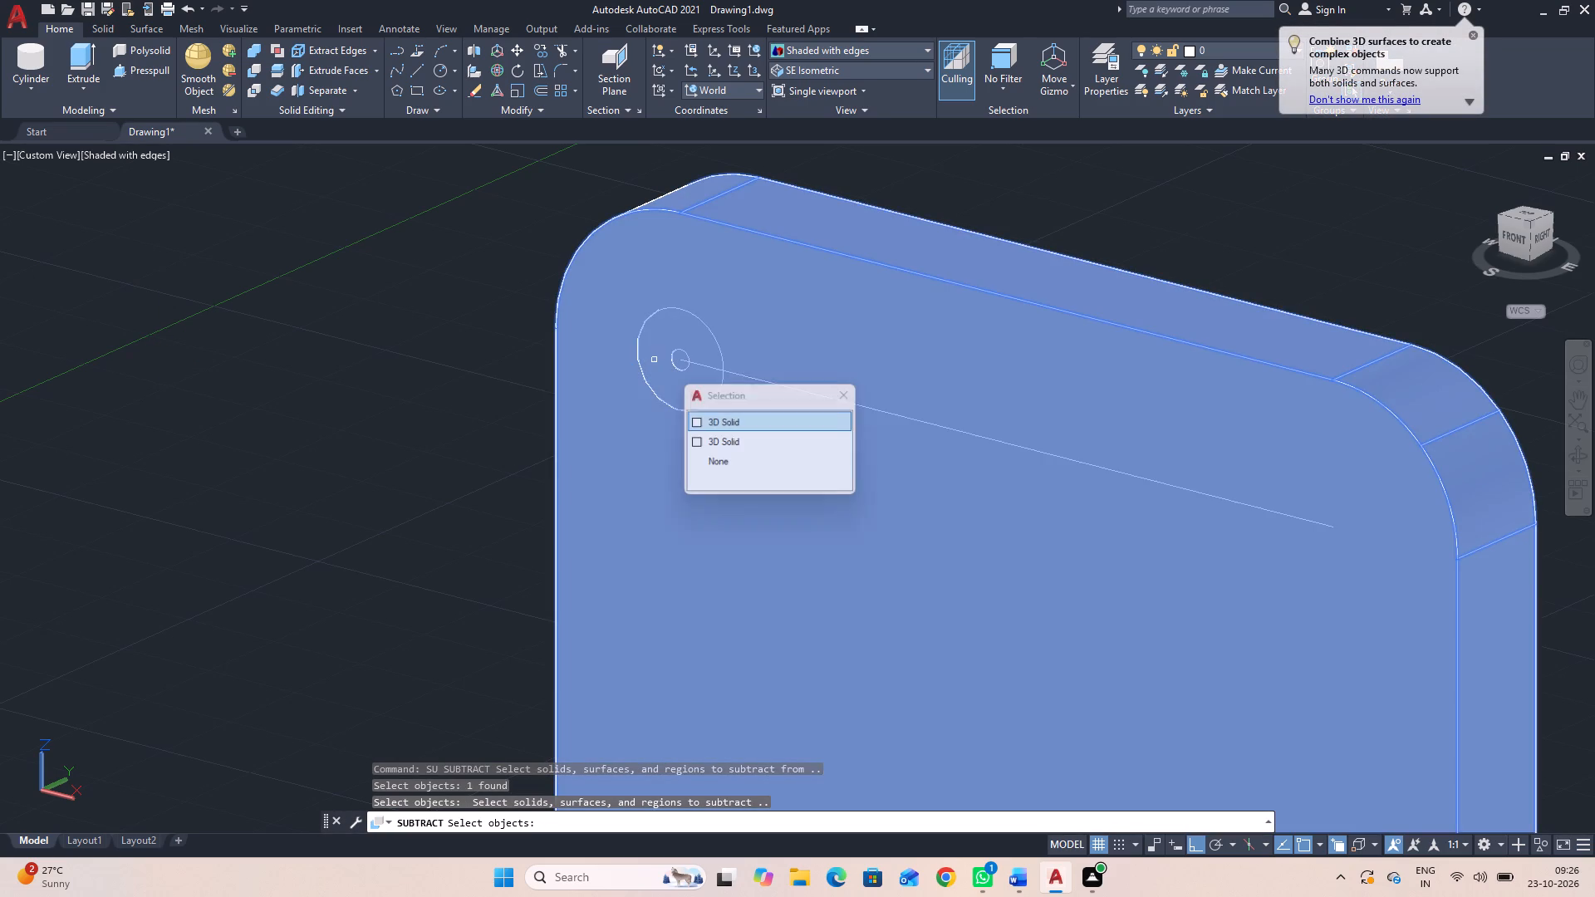
{"action": "left_click", "coordinate": [732, 434]}
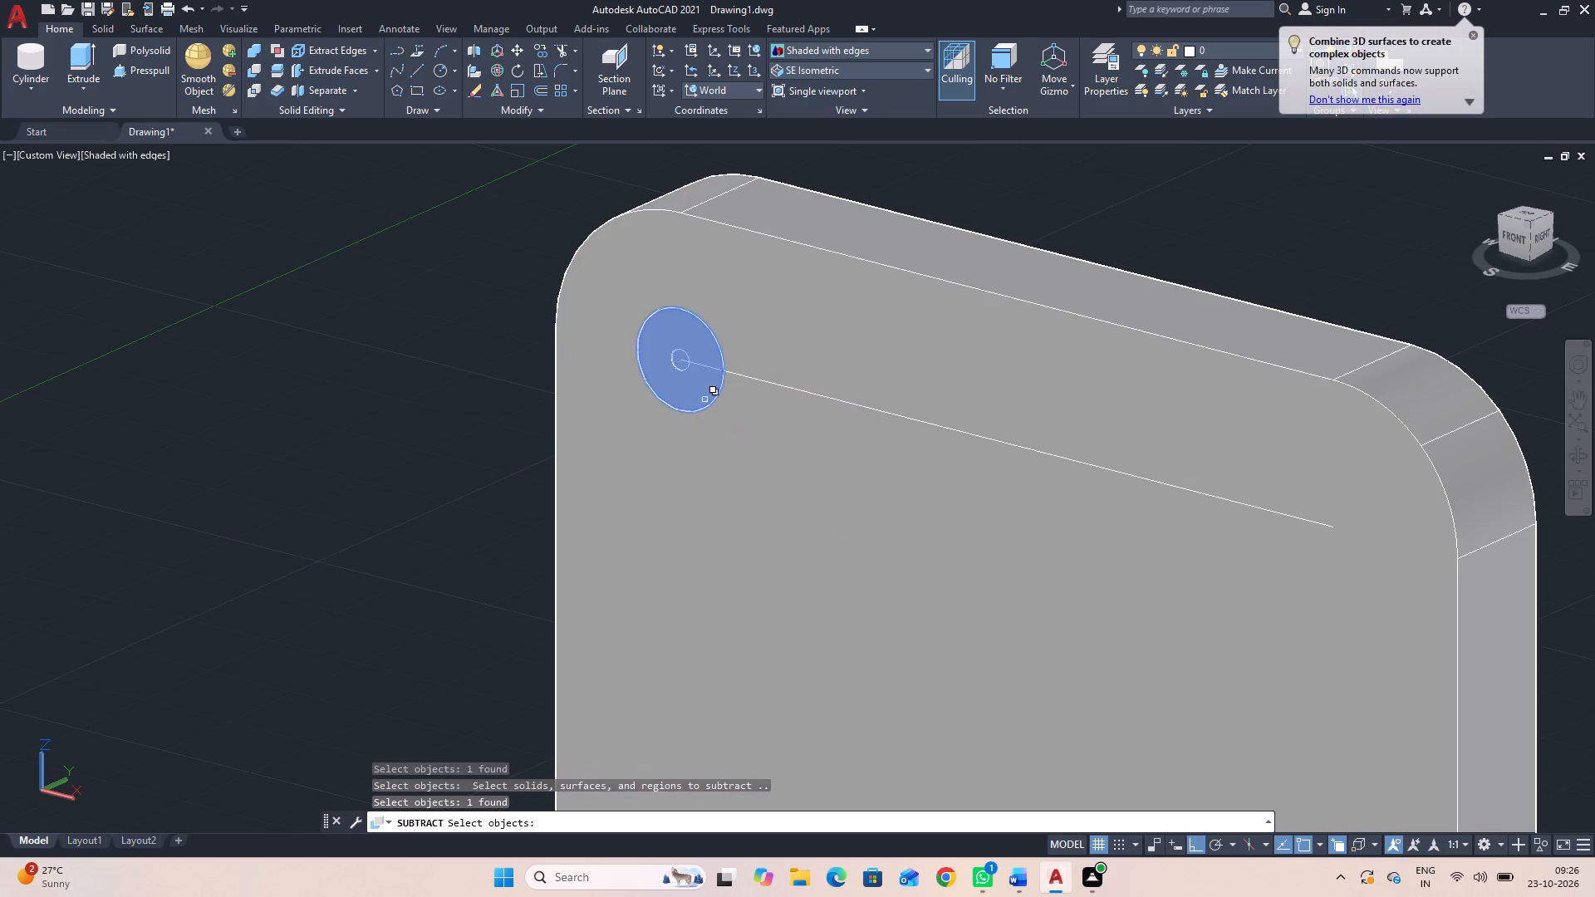
{"action": "scroll", "coordinate": [698, 383], "scroll_direction": "up", "scroll_amount": 2}
{"action": "left_click", "coordinate": [661, 347]}
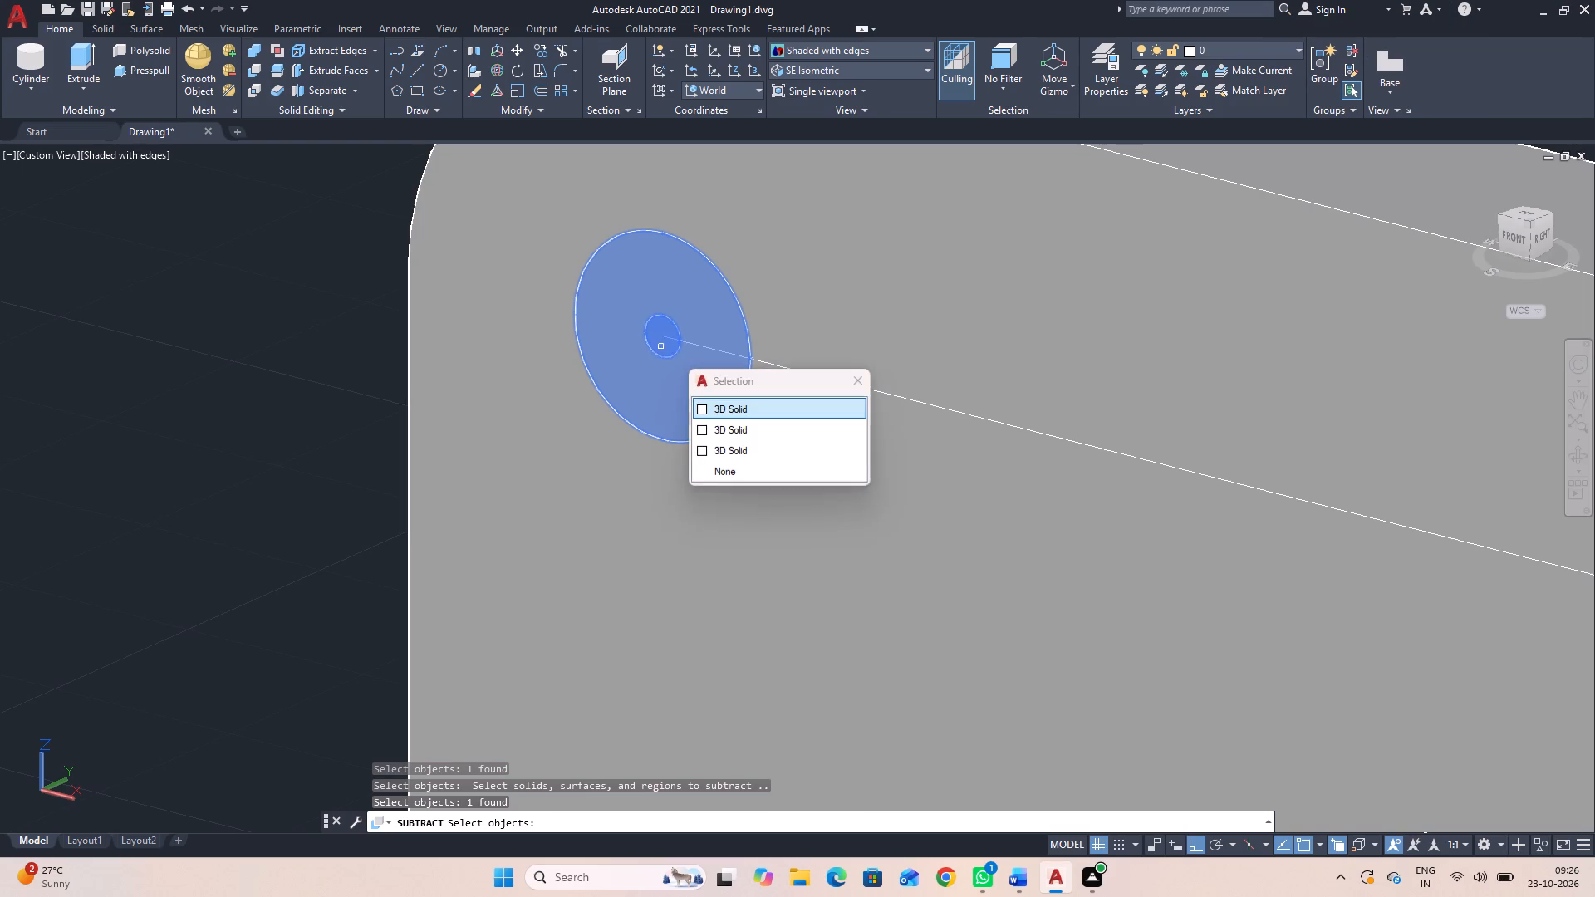
{"action": "left_click", "coordinate": [729, 405]}
{"action": "scroll", "coordinate": [561, 406], "scroll_direction": "down", "scroll_amount": 2}
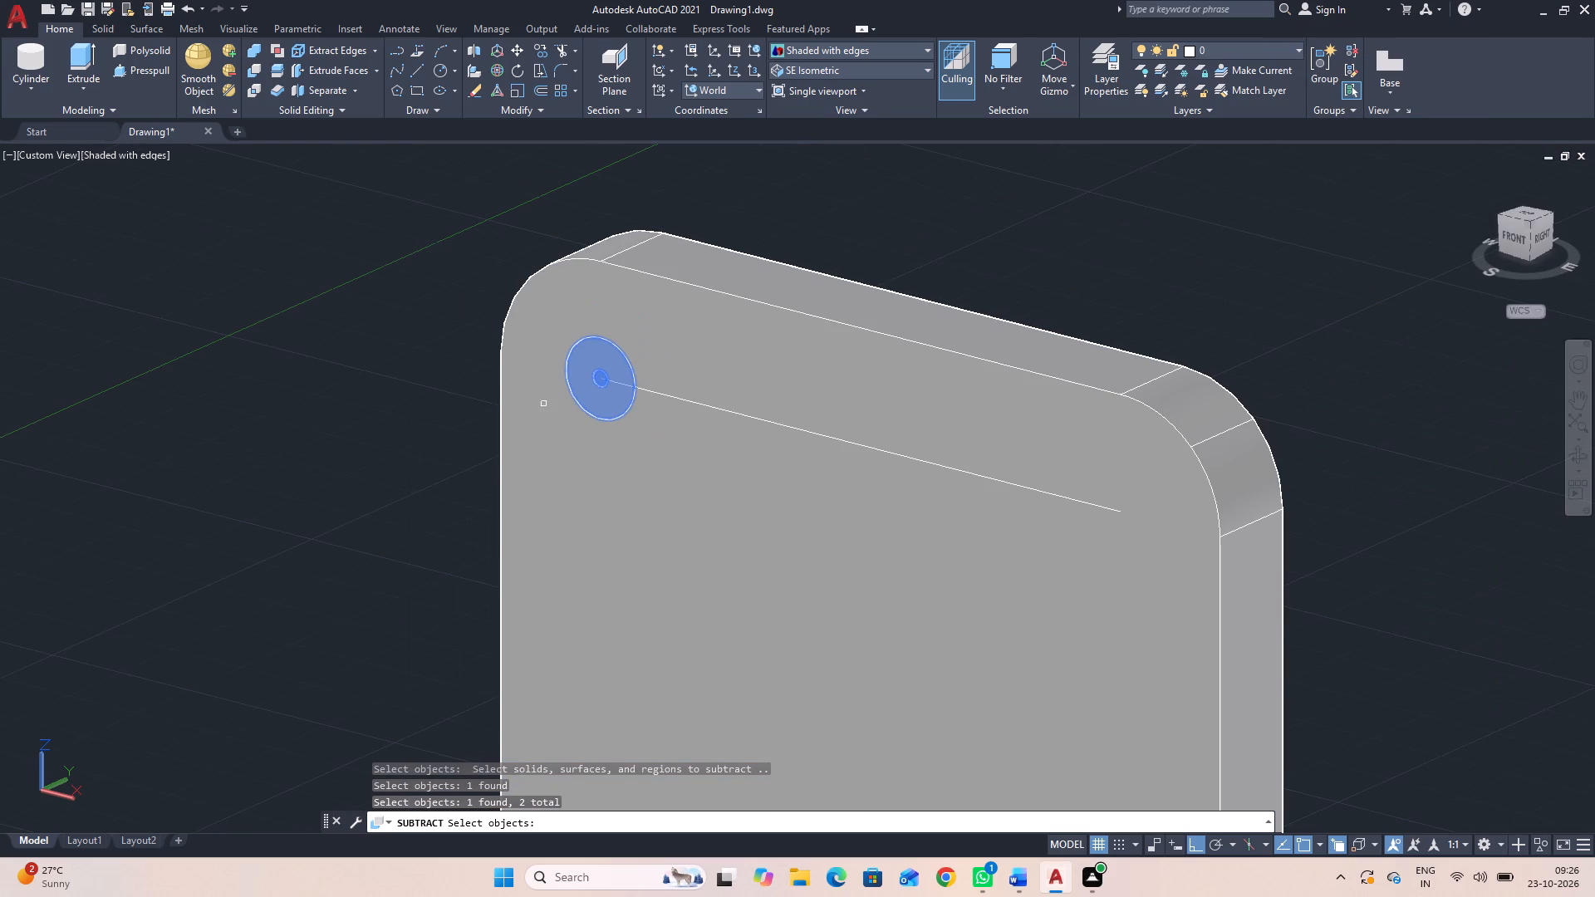
{"action": "key", "text": "Return"}
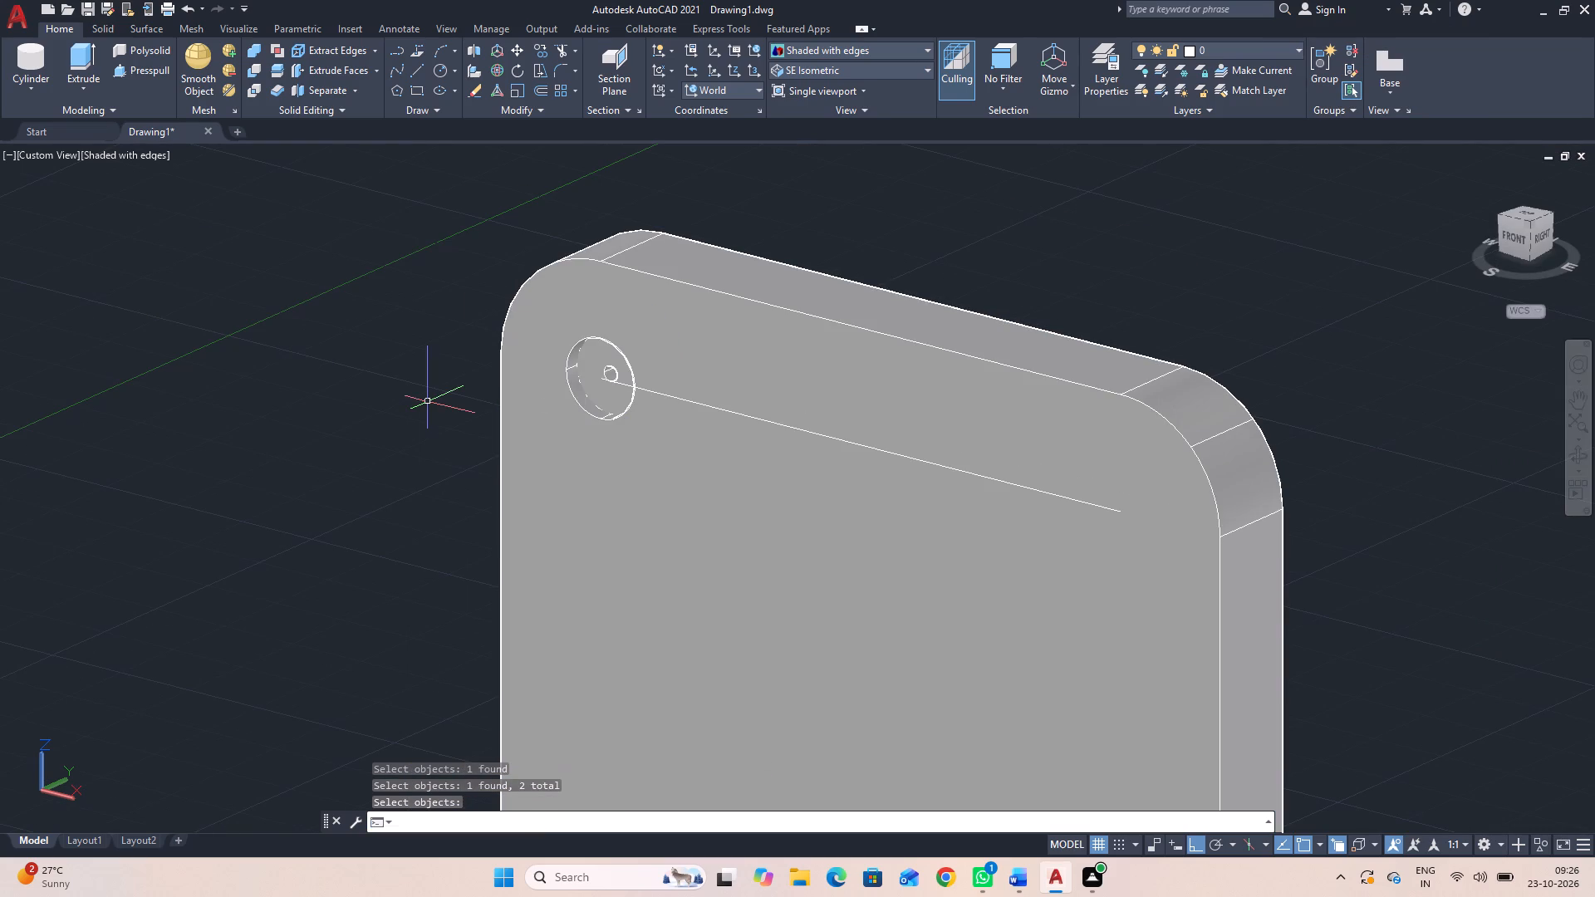
Erase the construction line on the plate's front face.
{"action": "left_click", "coordinate": [621, 381]}
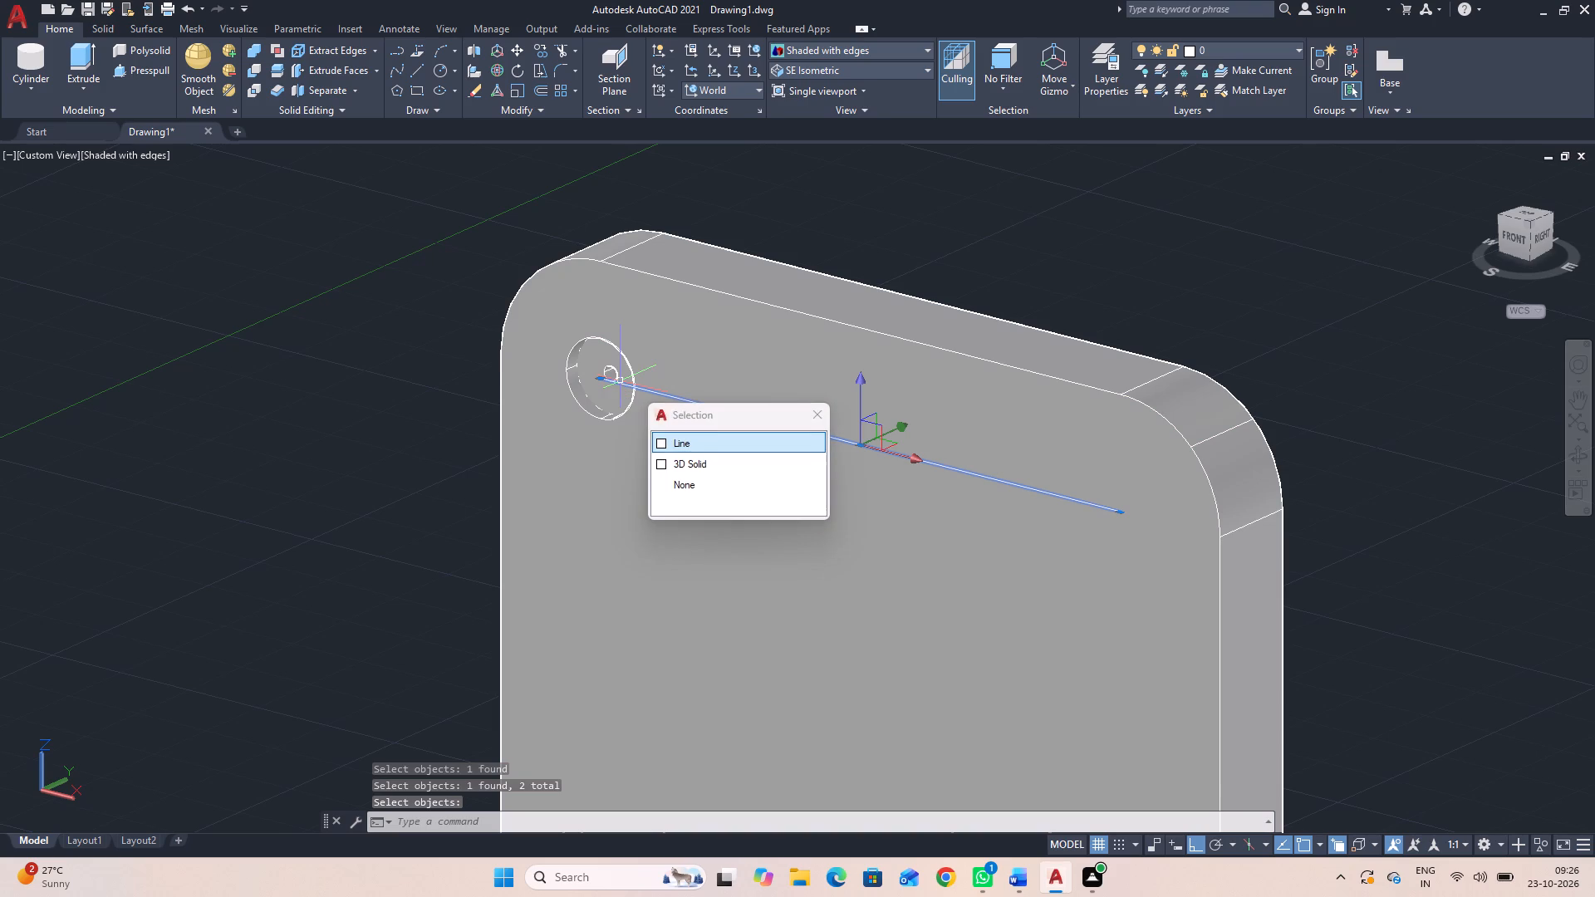
{"action": "key", "text": "Delete"}
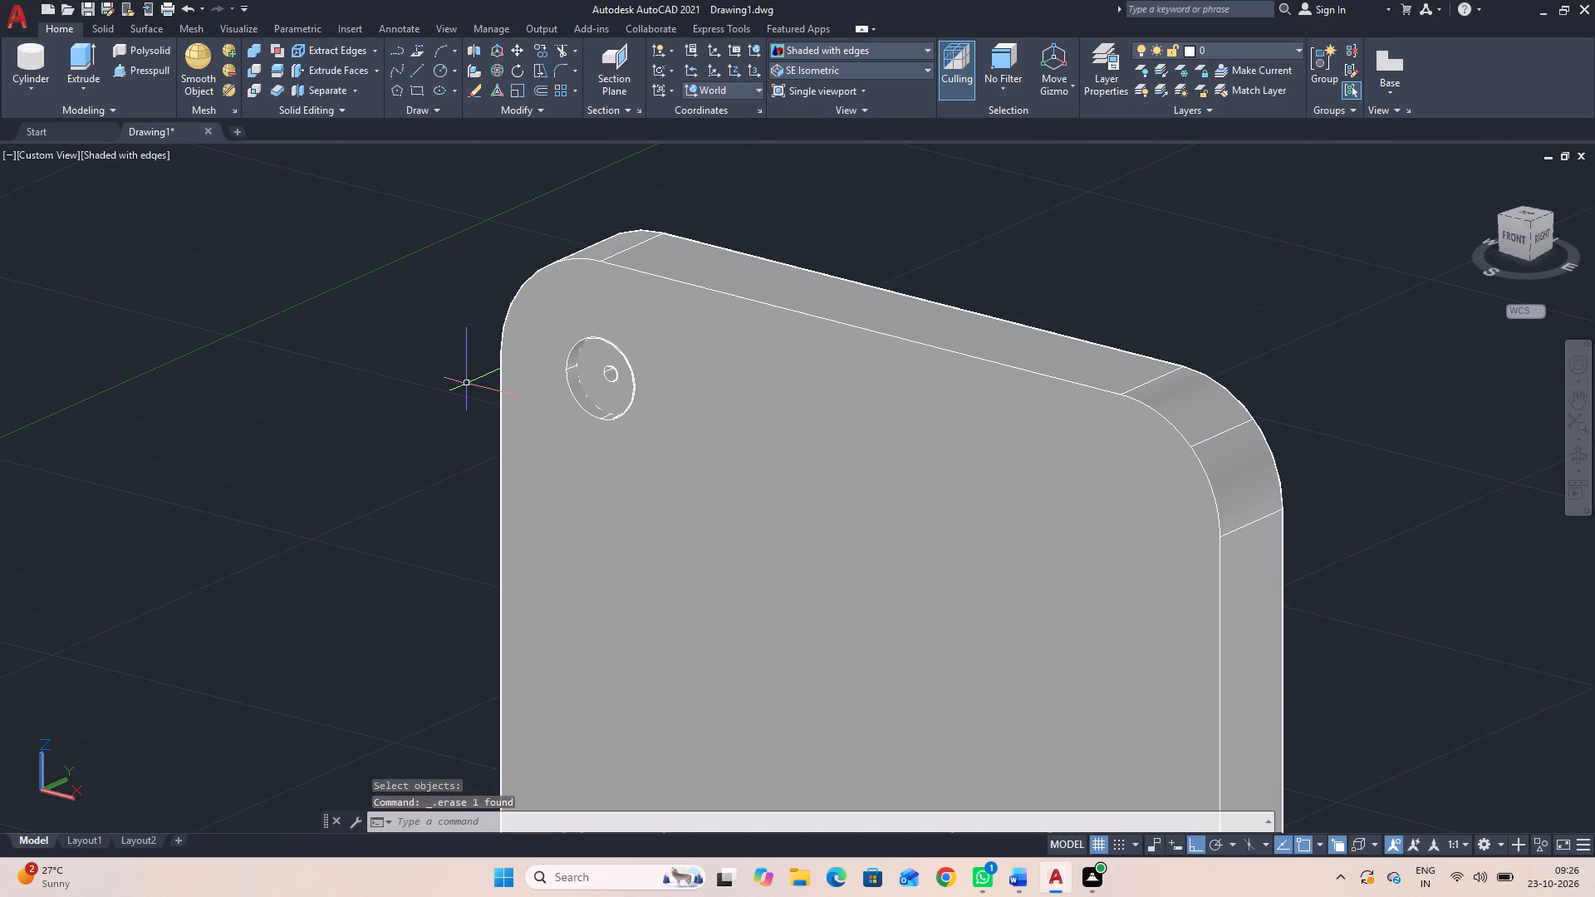
Create a radius 5 cylinder at the centre of the upper +X corner fillet, with its axis endpoint 2 units in the +Y direction.
{"action": "left_click", "coordinate": [32, 50]}
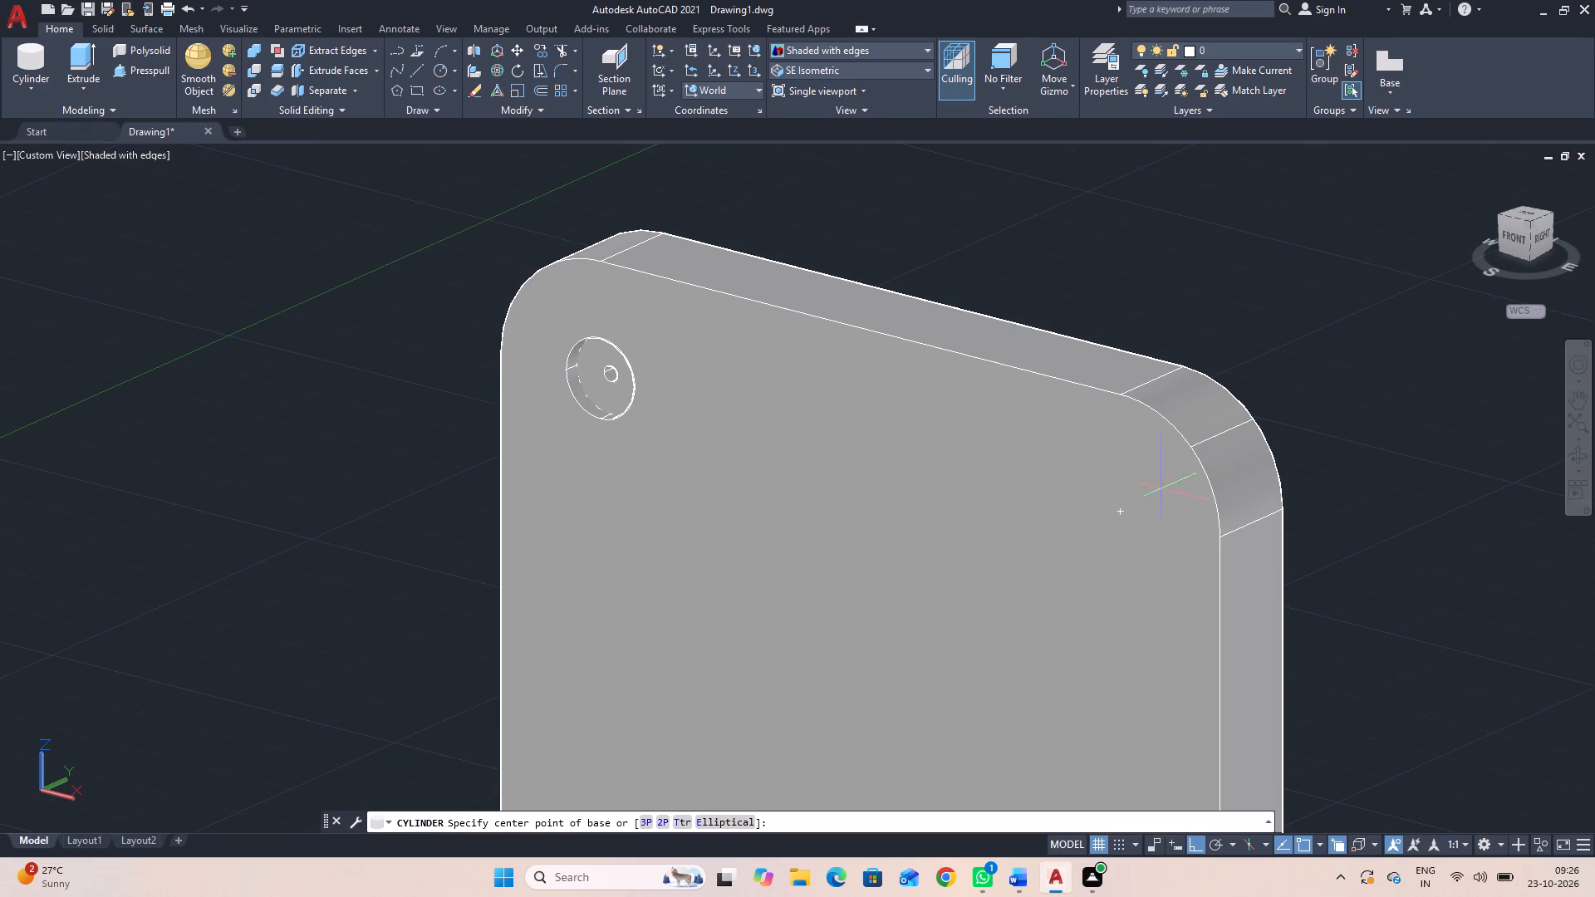
{"action": "left_click", "coordinate": [1126, 514]}
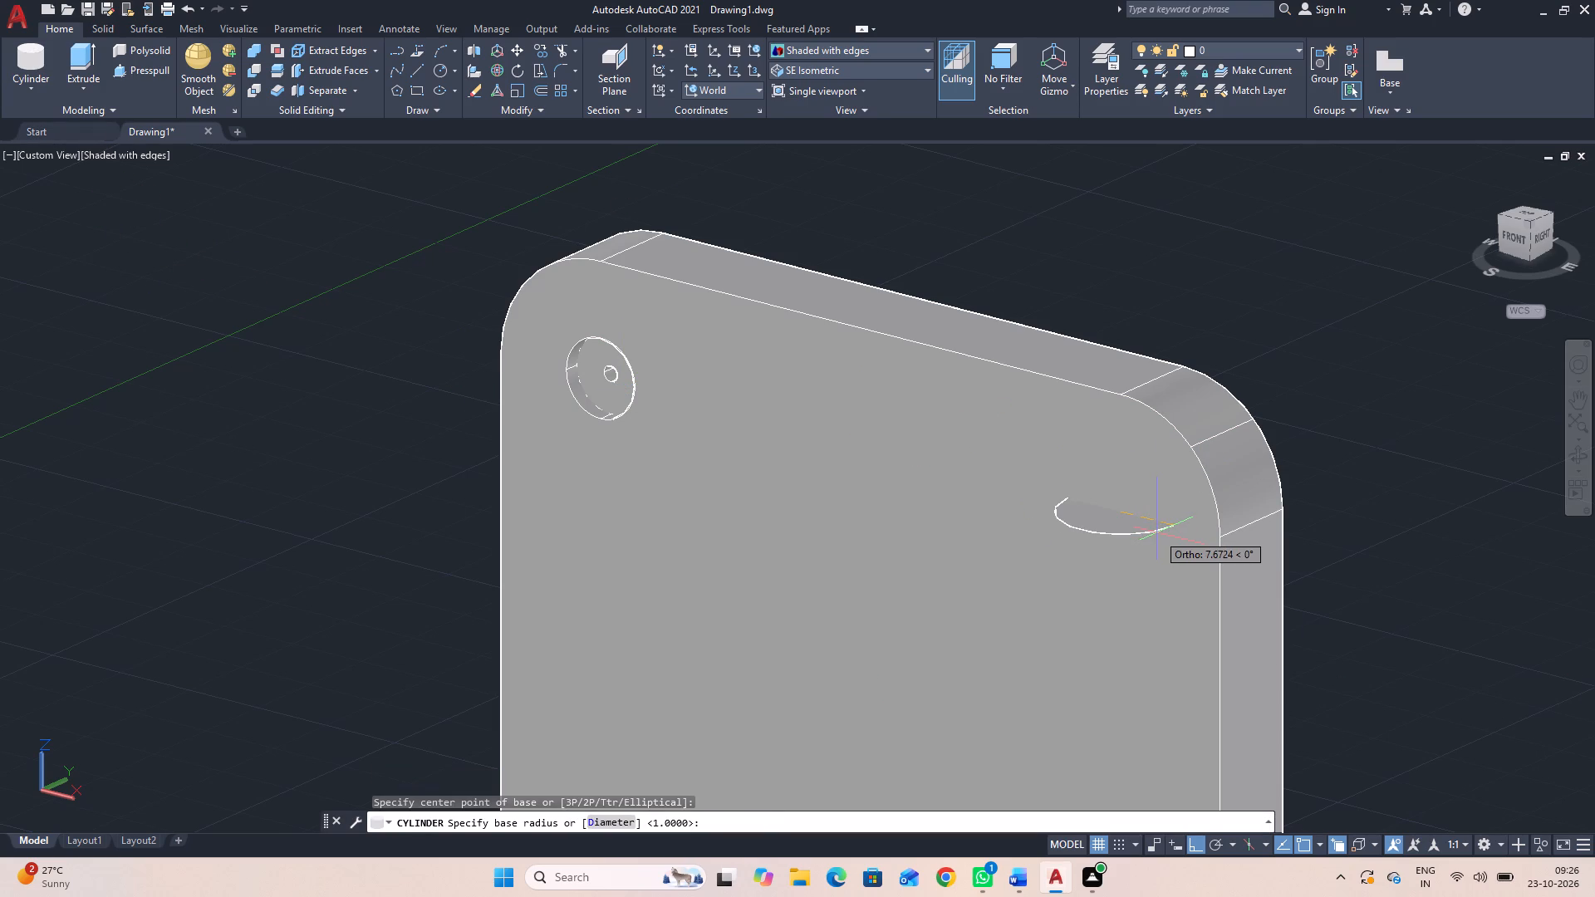
{"action": "key", "text": "5"}
{"action": "key", "text": "Return"}
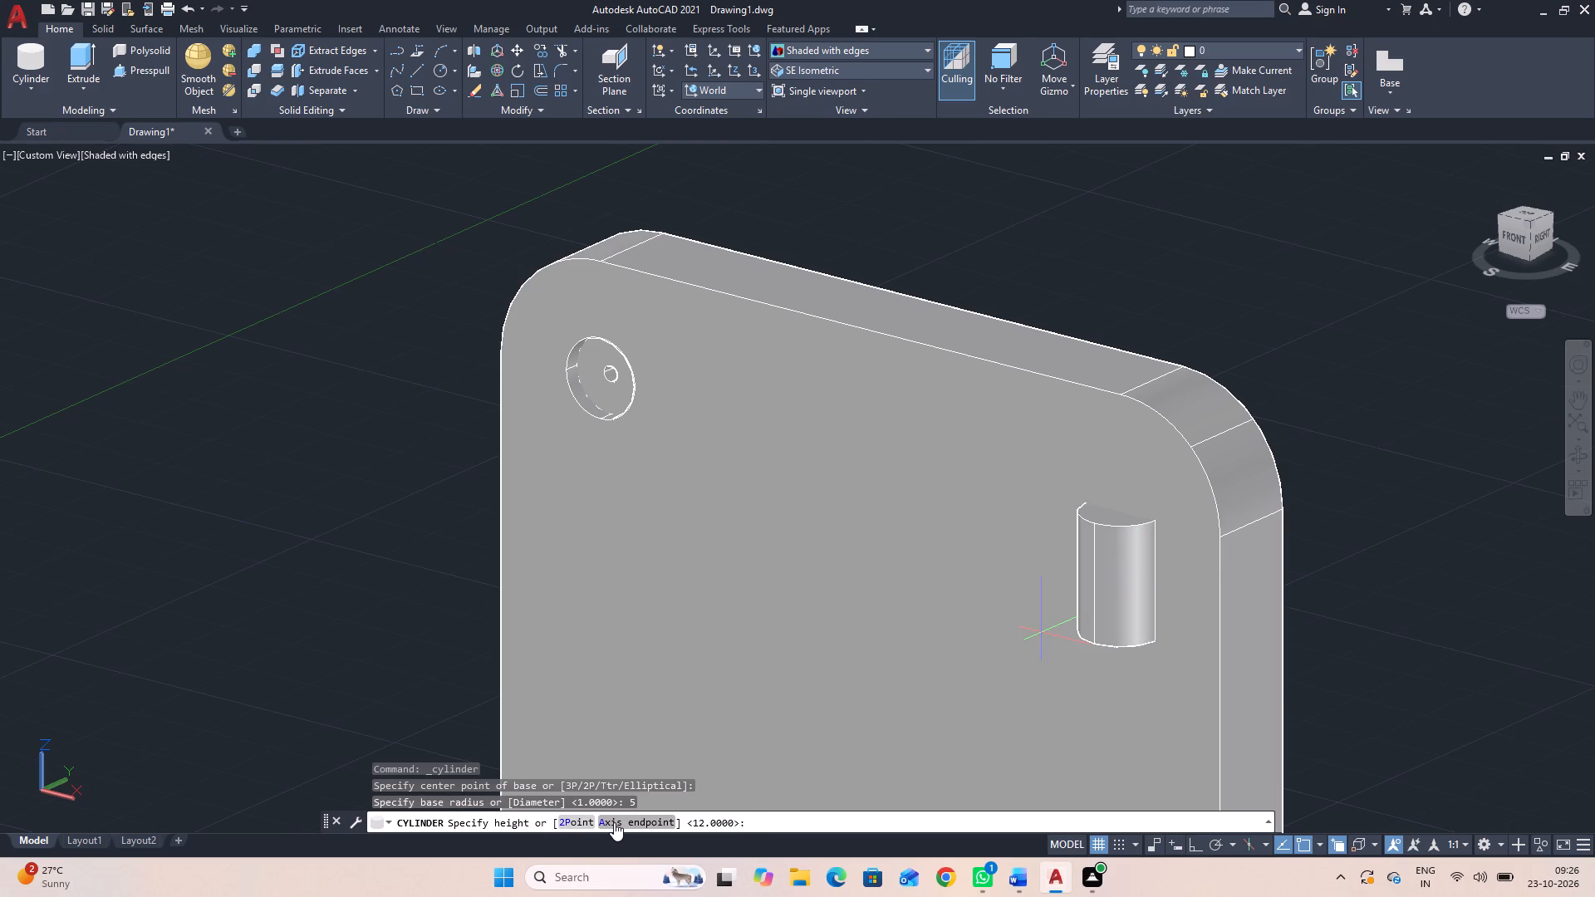
{"action": "type", "text": "a"}
{"action": "key", "text": "space"}
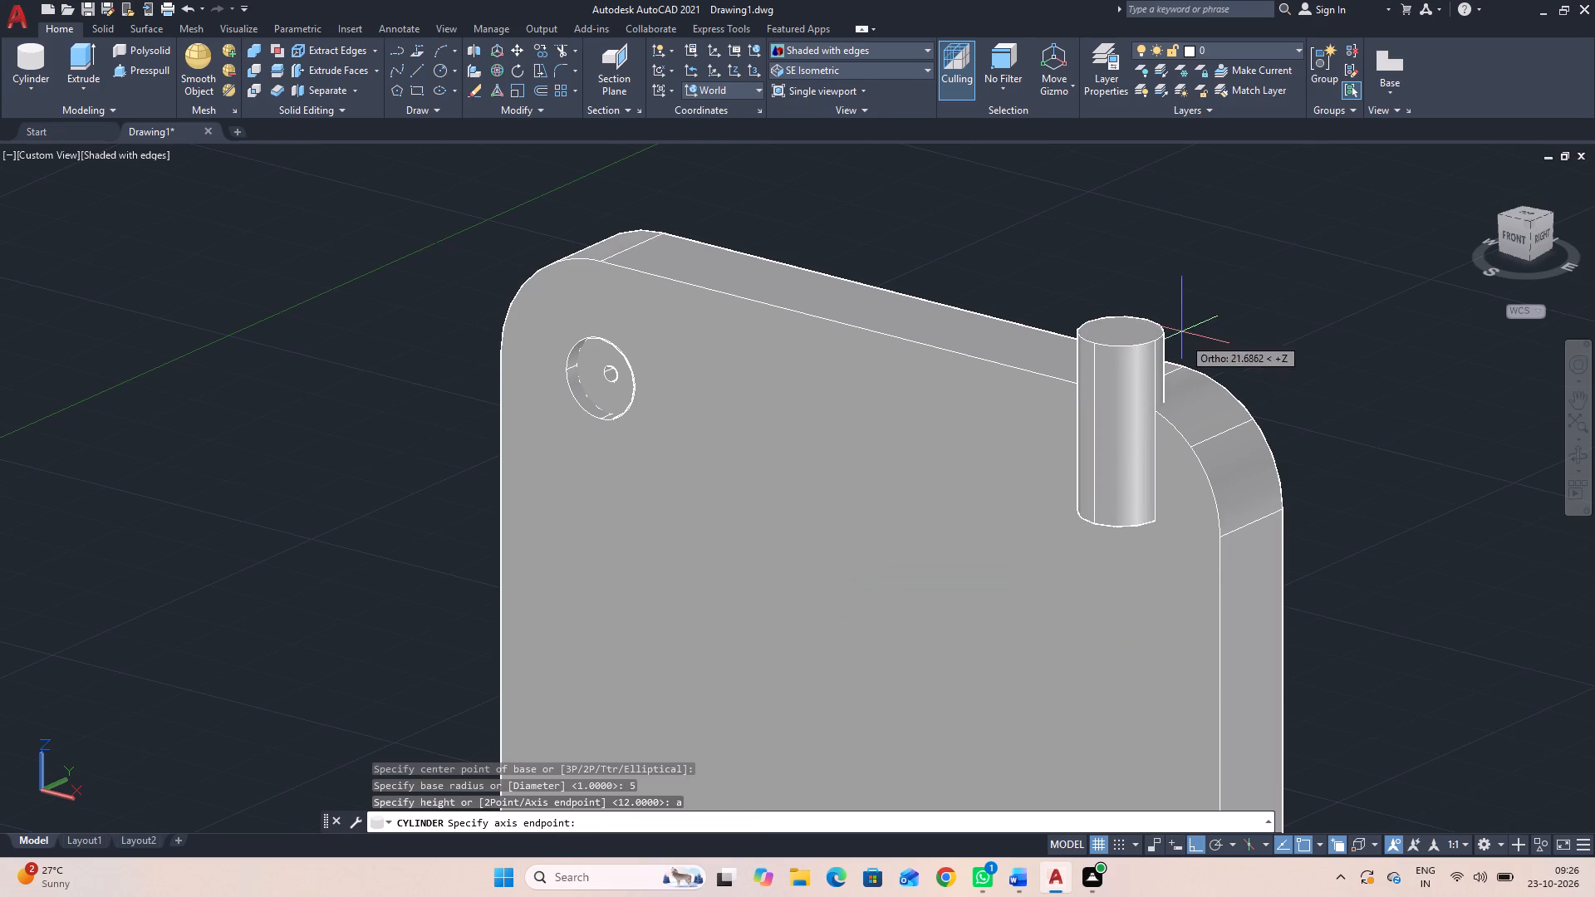
{"action": "key", "text": "2"}
{"action": "key", "text": "Return"}
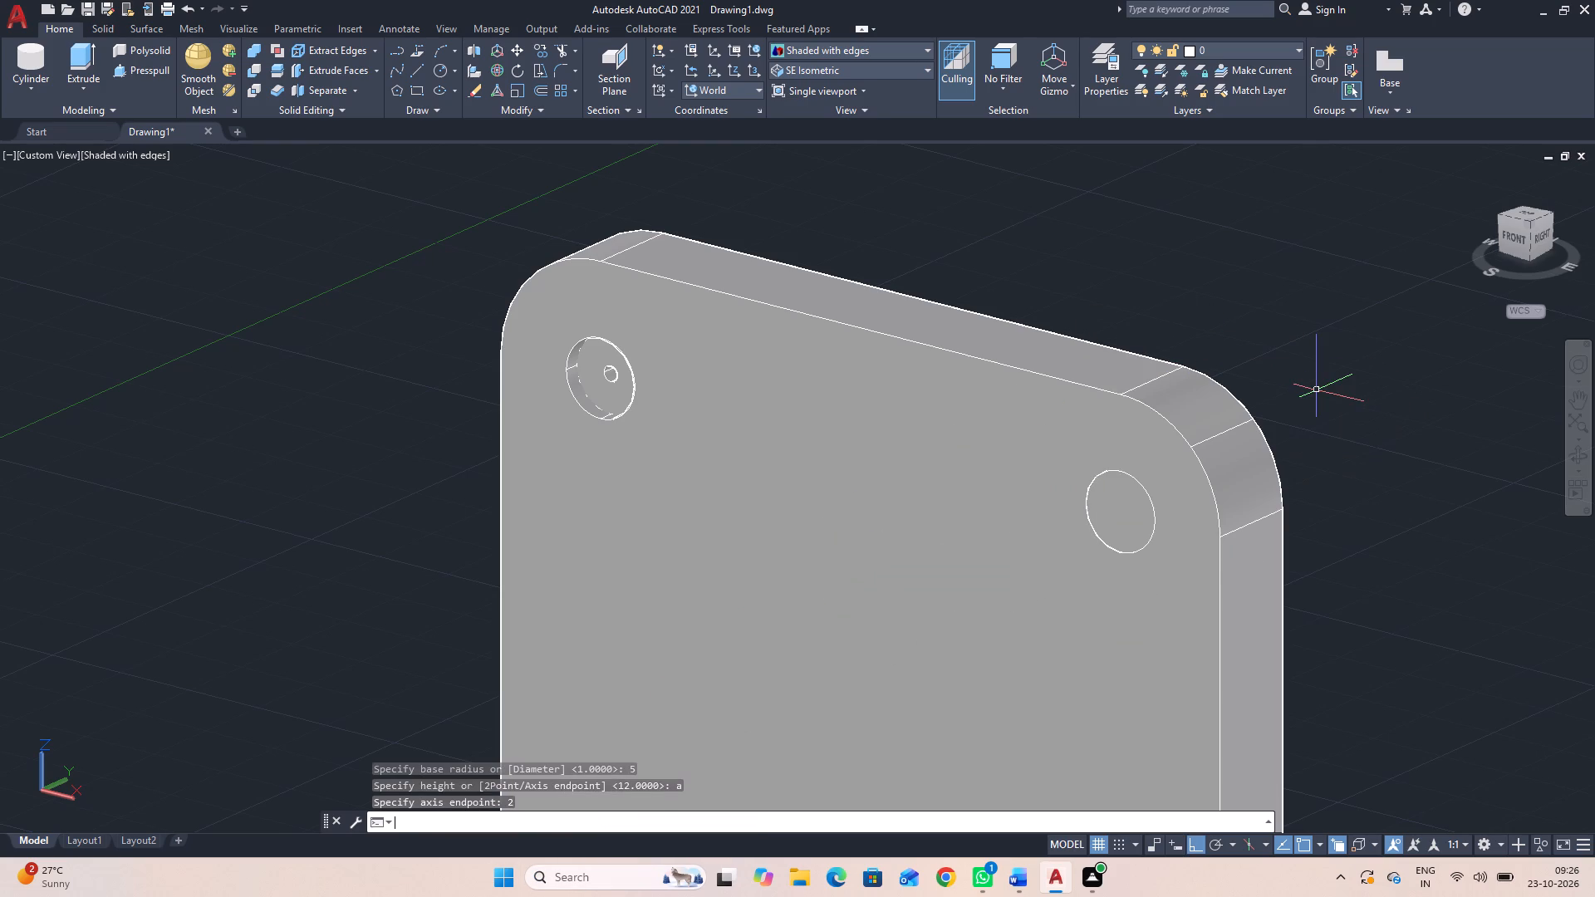
Create a radius 1 cylinder at the centre of the upper +X radius 5 circle, with its axis endpoint 12 units in the +Y direction.
{"action": "left_click", "coordinate": [23, 56]}
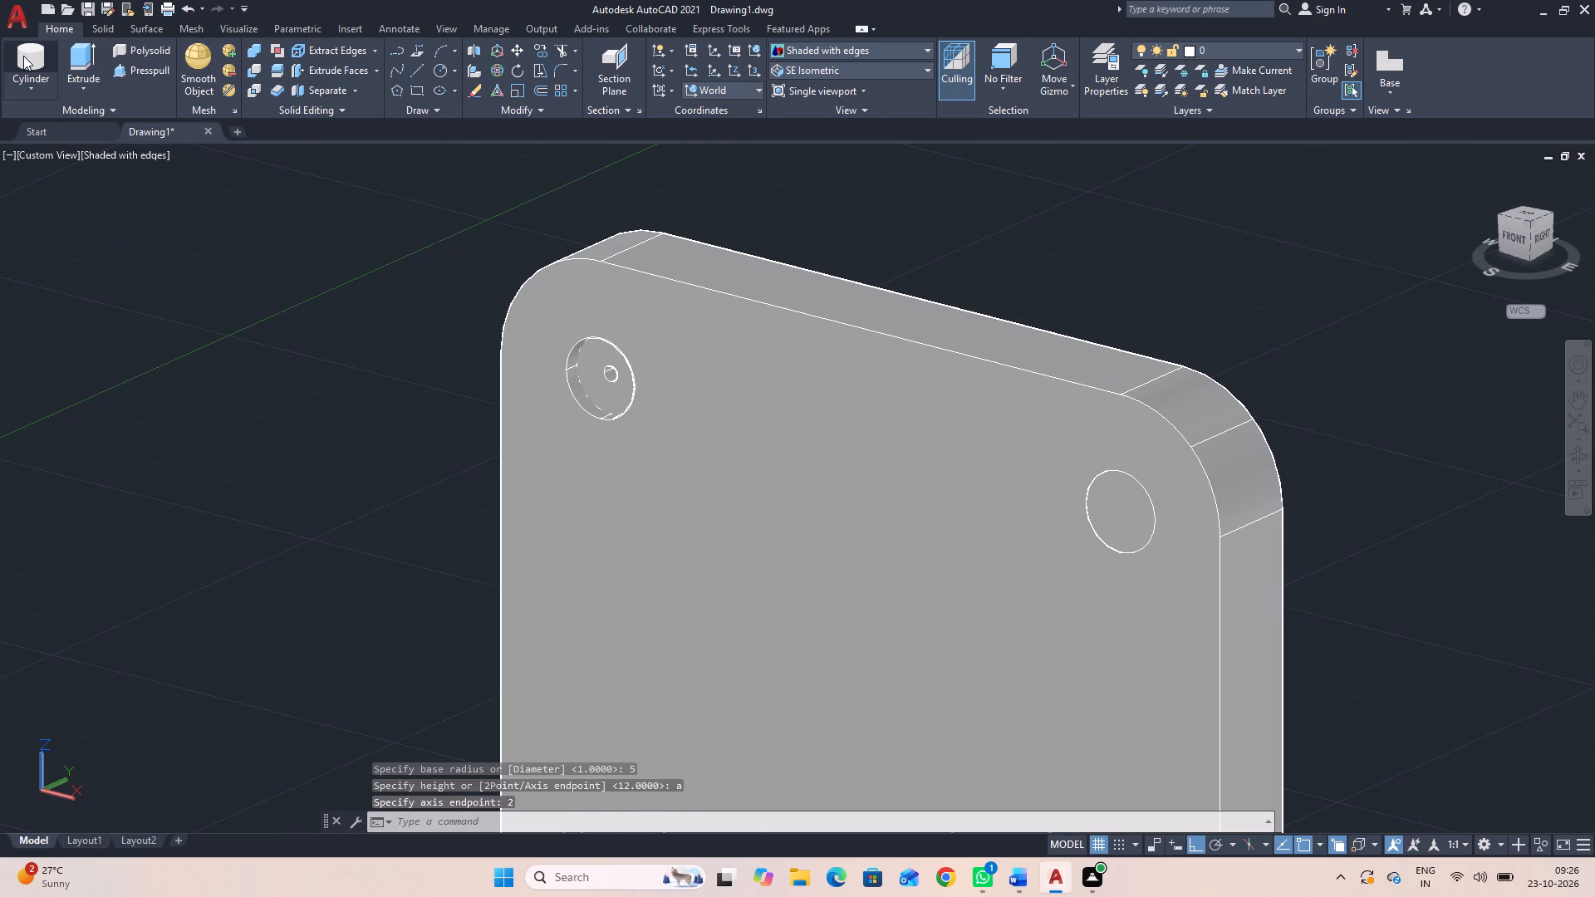
{"action": "left_click", "coordinate": [1126, 512]}
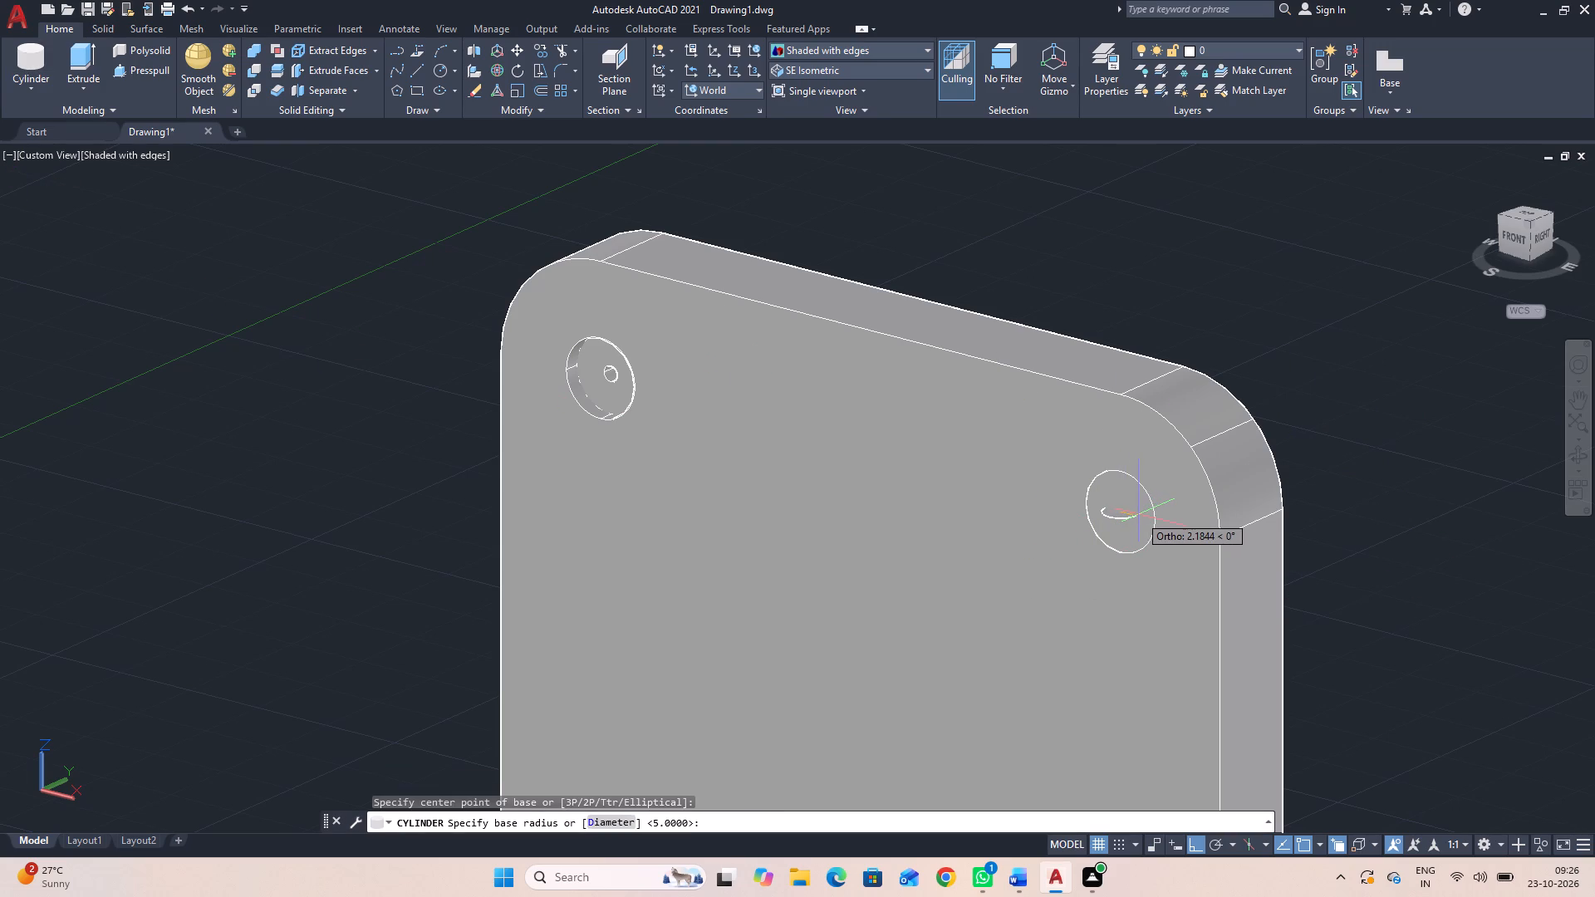
{"action": "key", "text": "1"}
{"action": "key", "text": "Return"}
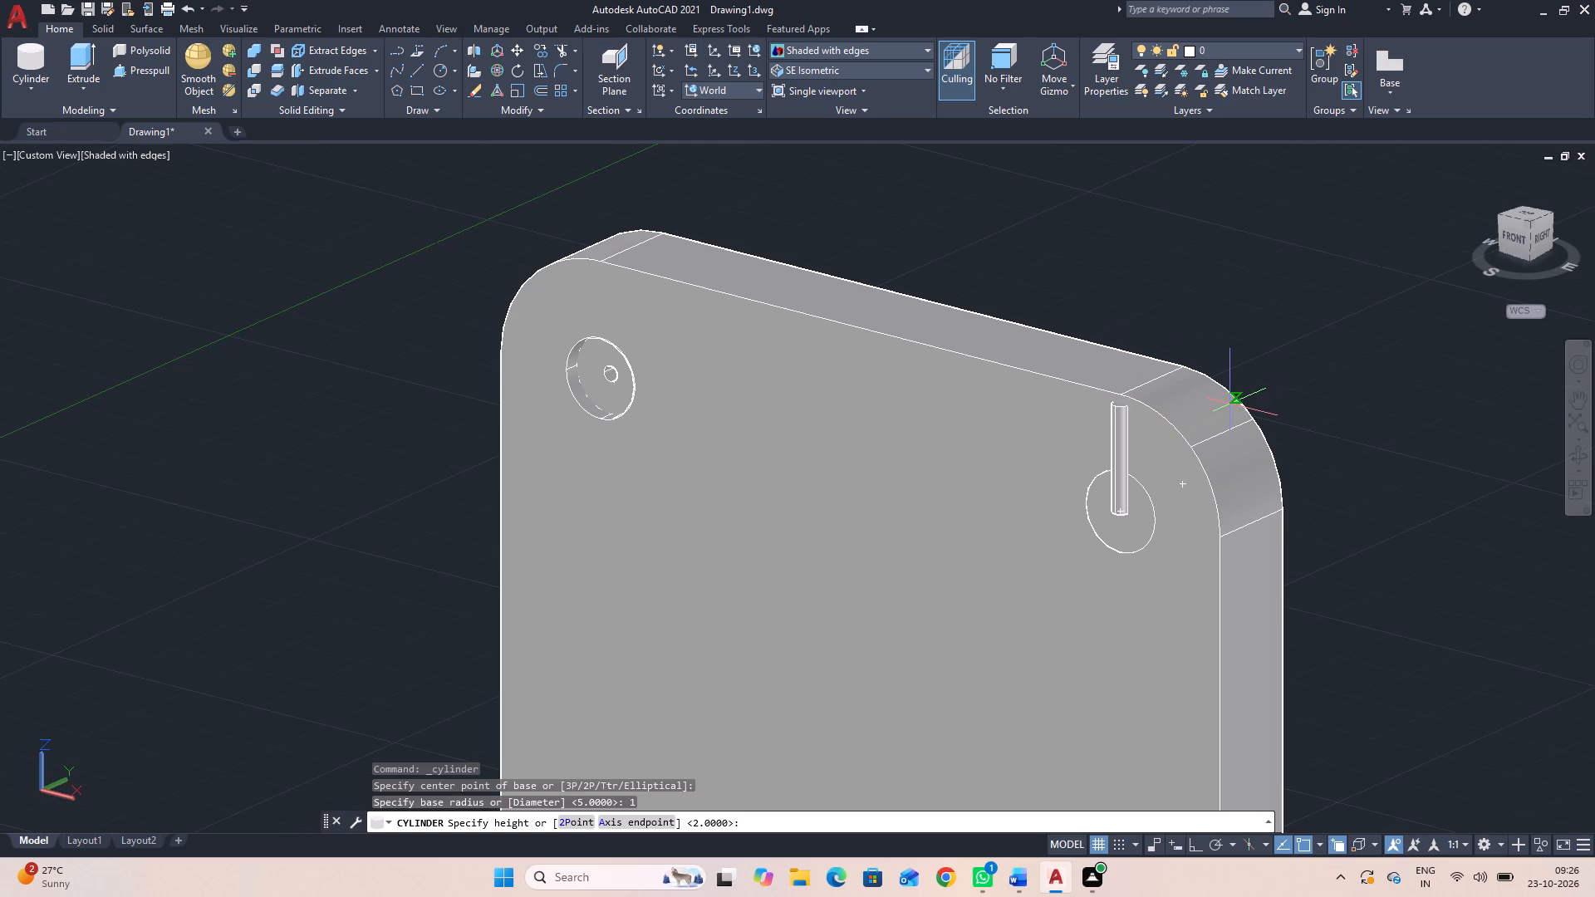
{"action": "type", "text": "a"}
{"action": "key", "text": "space"}
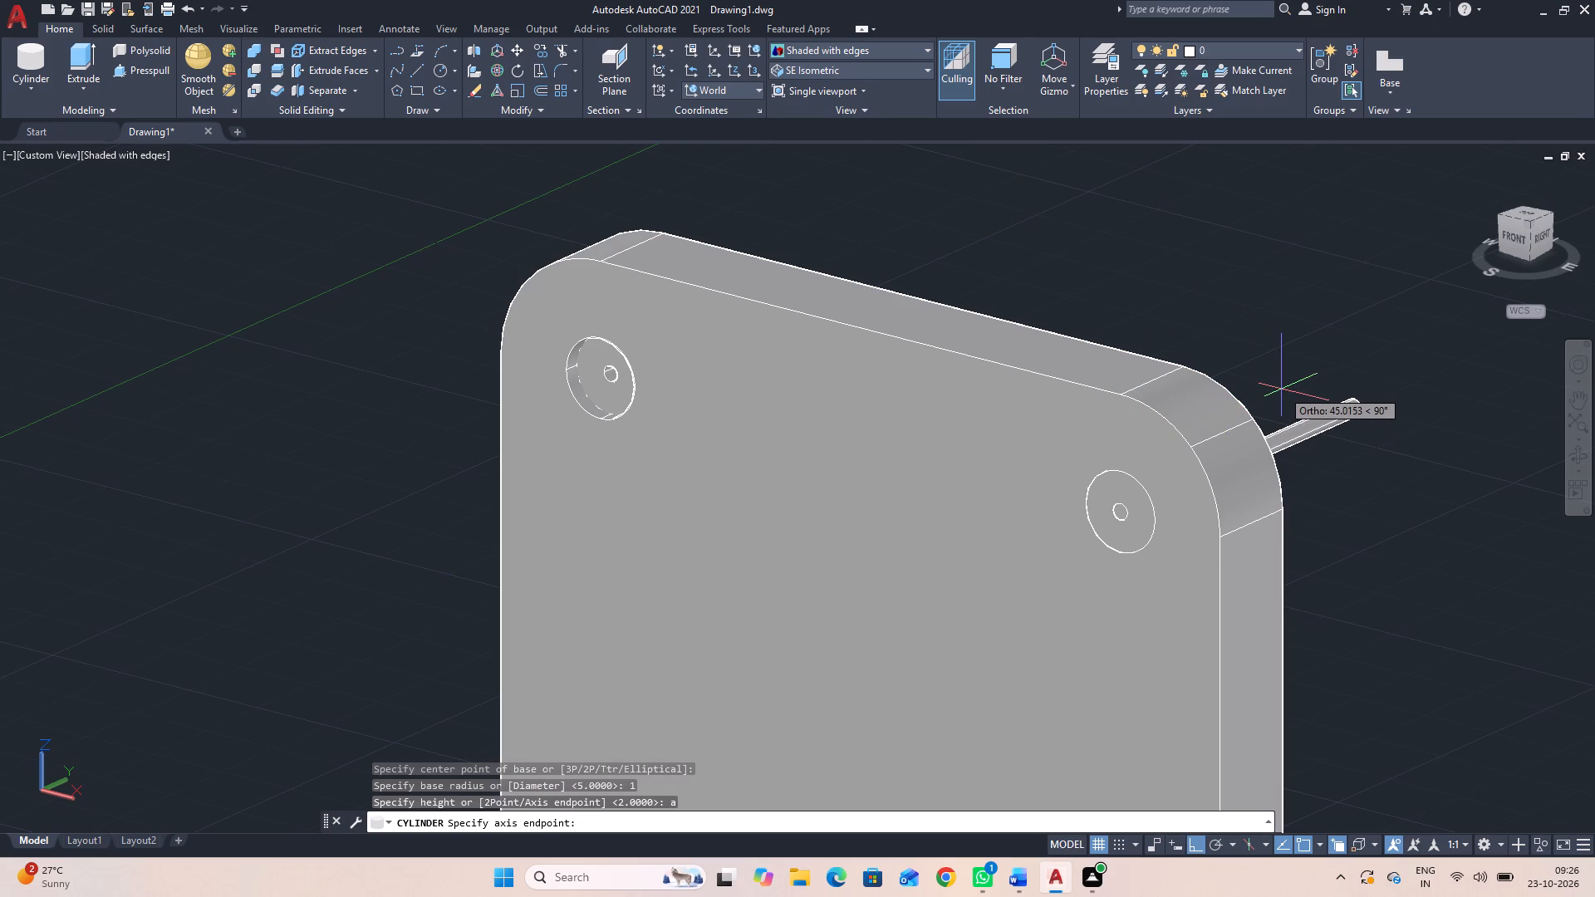
{"action": "type", "text": "12"}
{"action": "key", "text": "Return"}
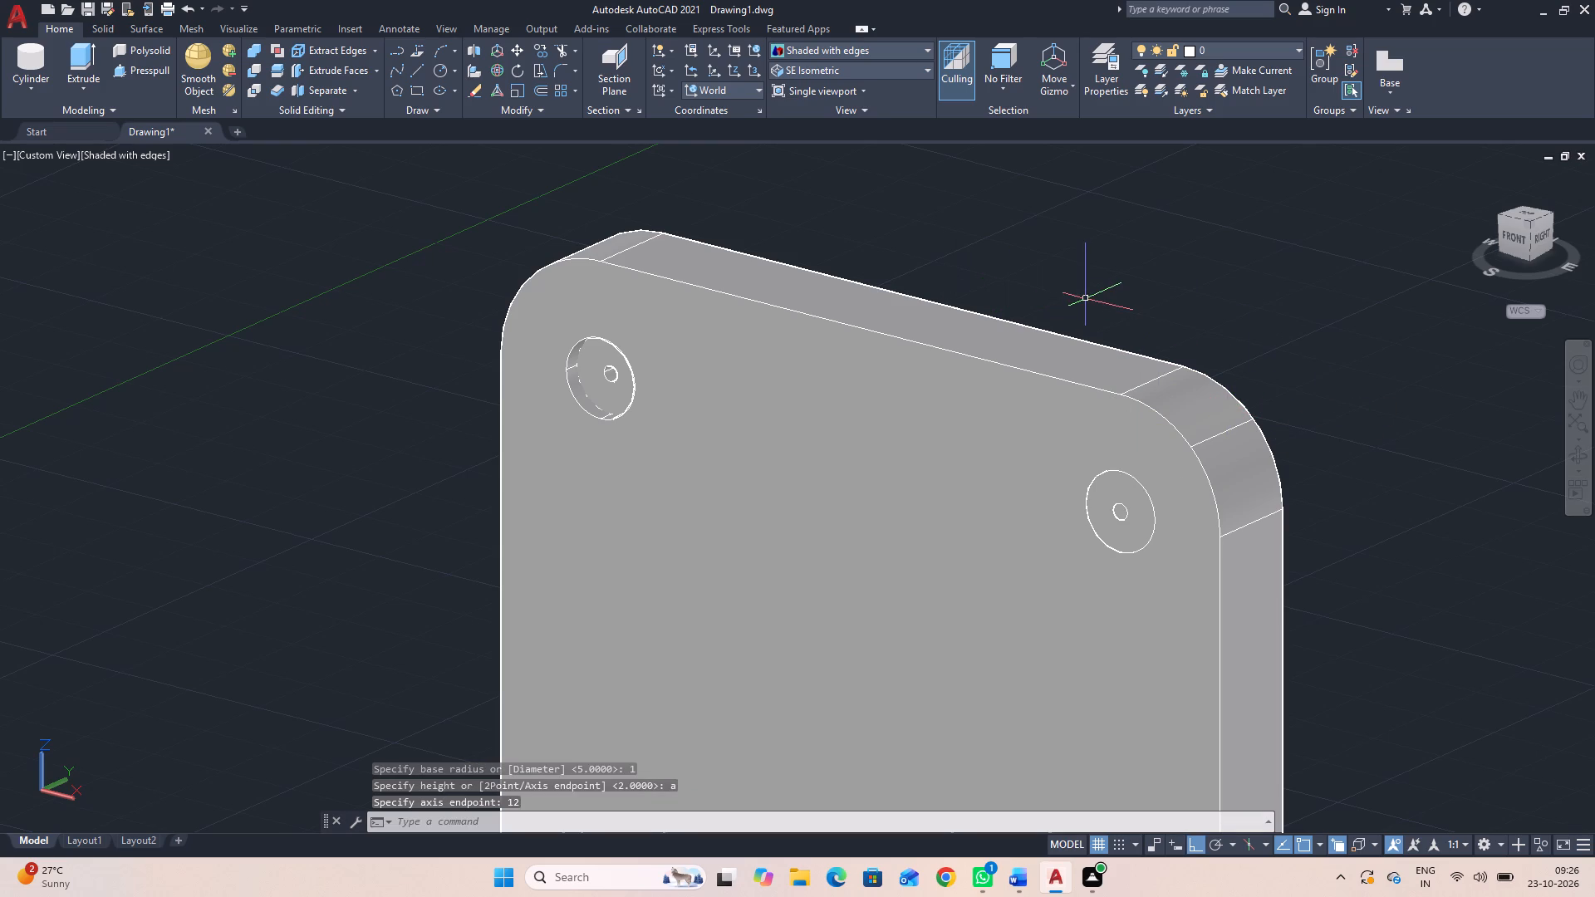
Create a radius 5 cylinder at the centre of the lower +X corner fillet, with its axis endpoint 2 units in the +Y direction.
{"action": "middle_click_drag", "start_coordinate": [1189, 350], "coordinate": [1251, 34]}
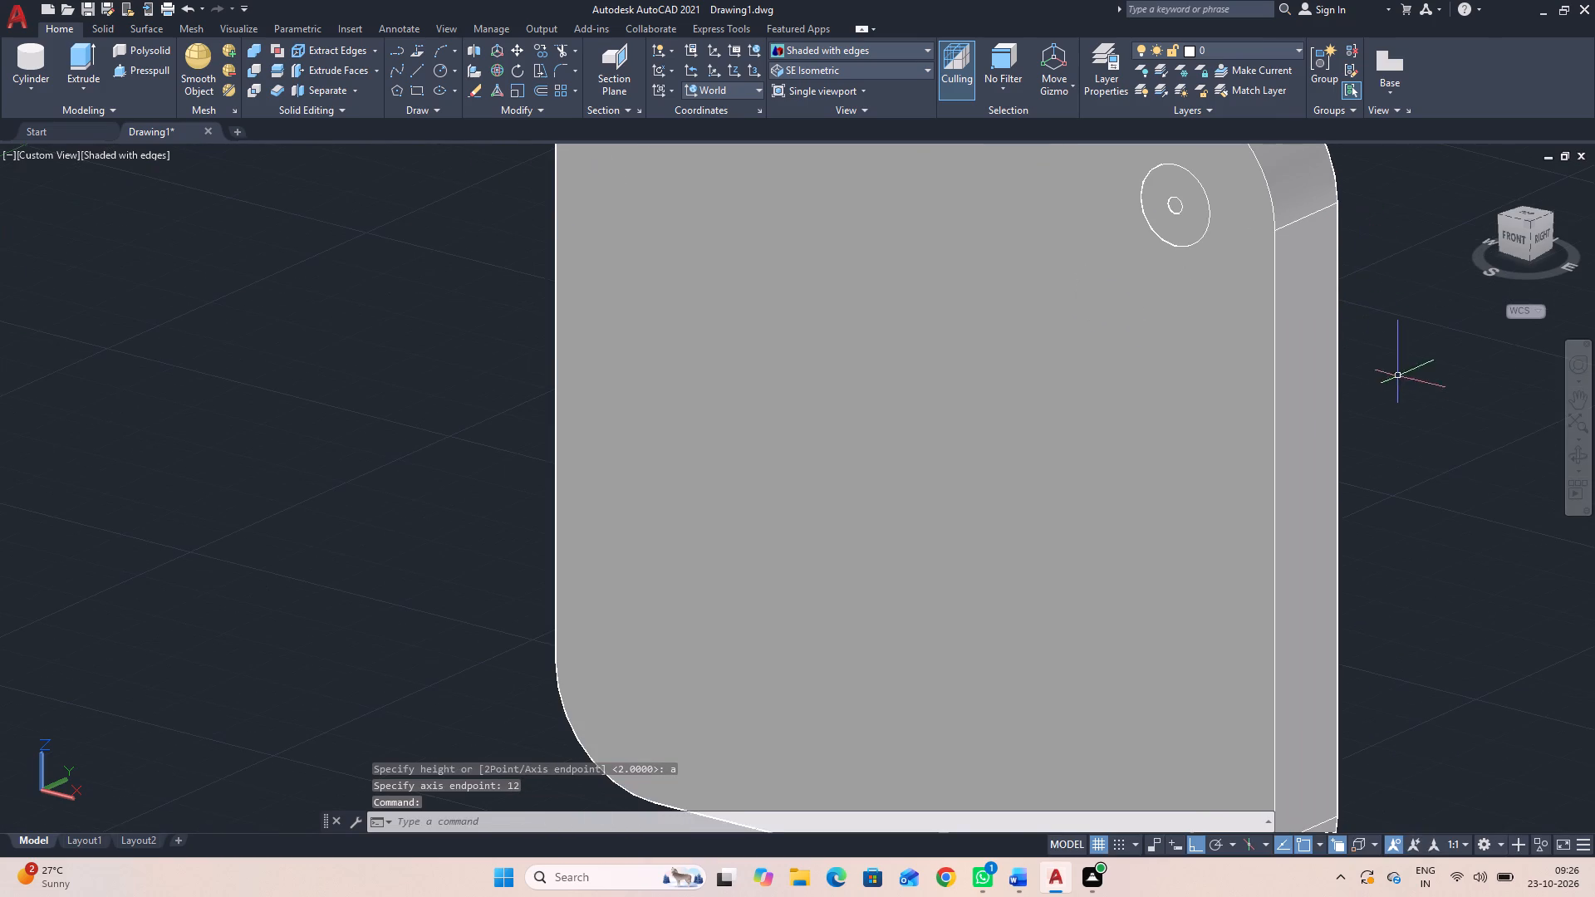
{"action": "middle_click_drag", "start_coordinate": [1441, 471], "coordinate": [1296, 270]}
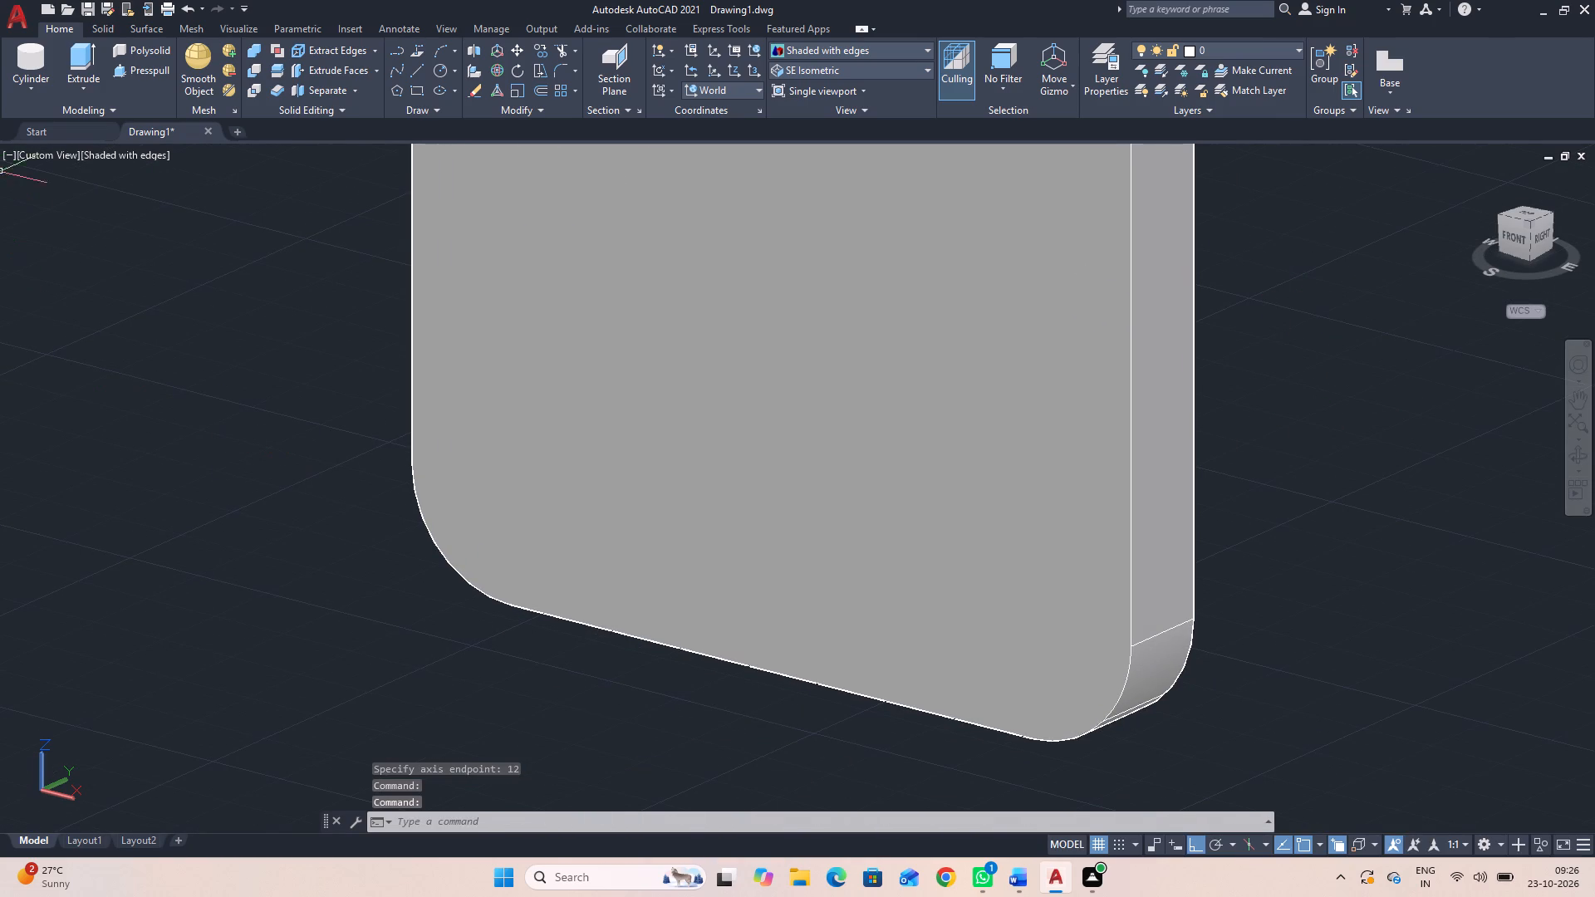
{"action": "key", "text": "space"}
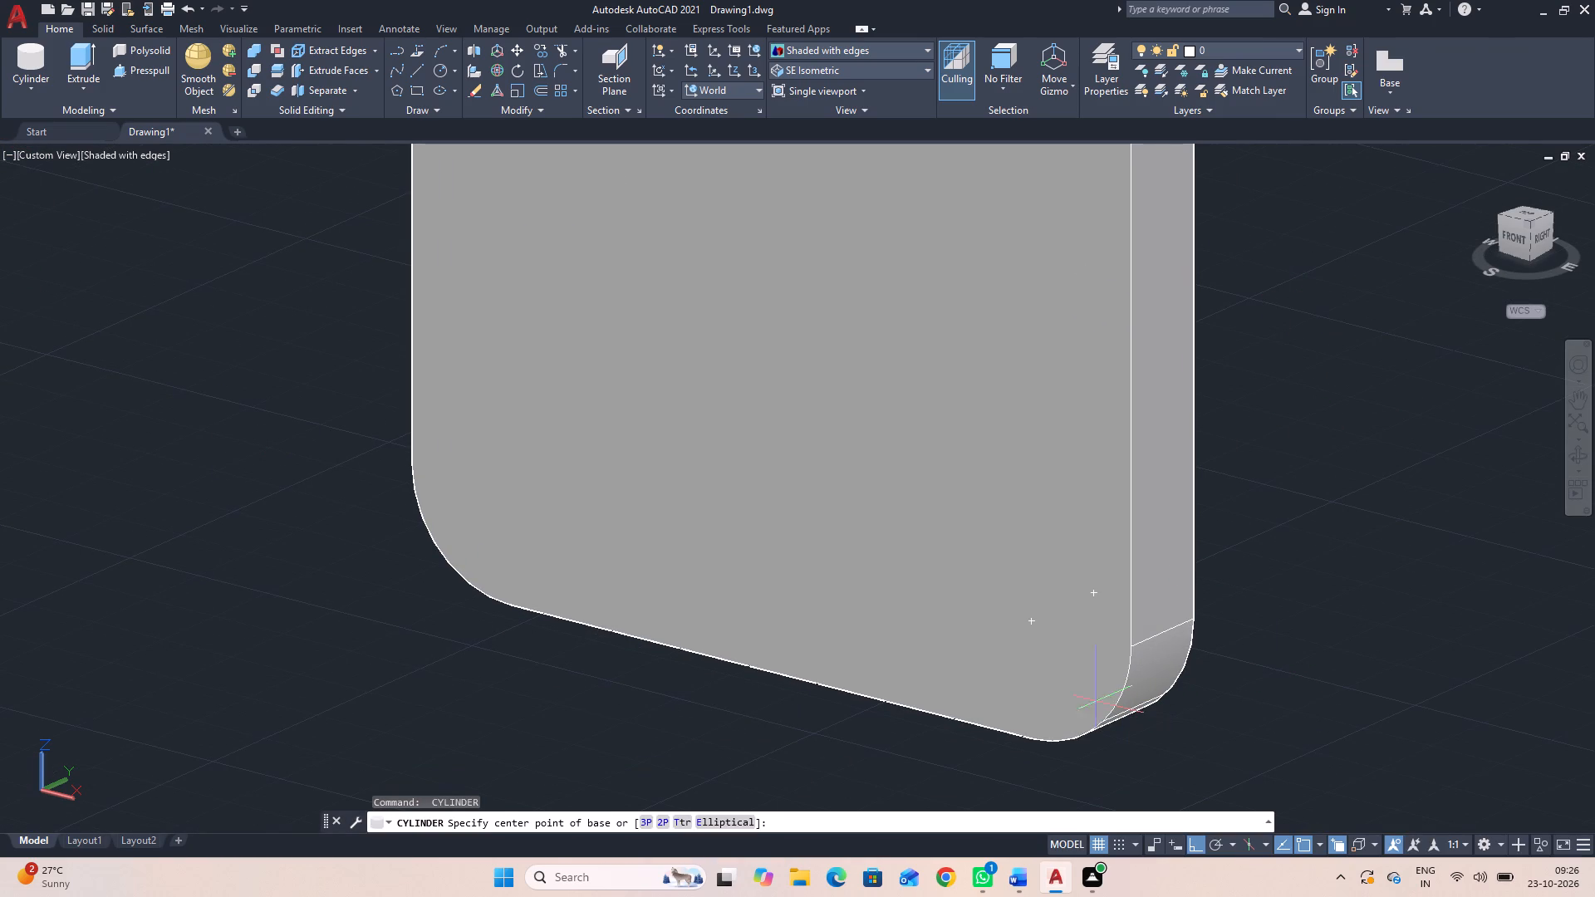
{"action": "left_click", "coordinate": [1037, 622]}
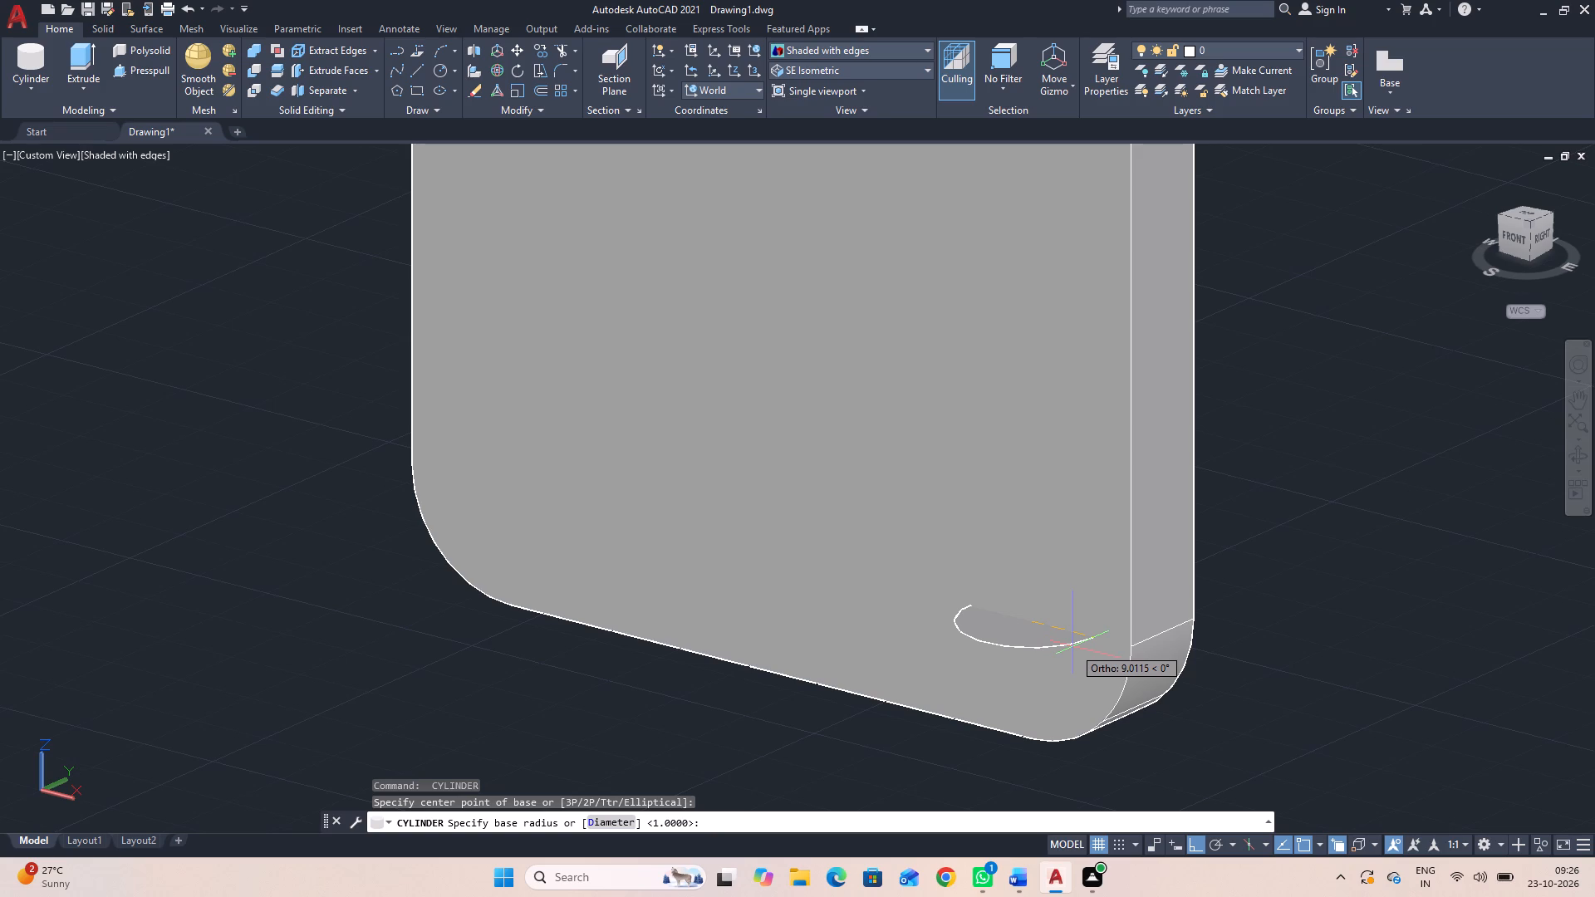
{"action": "key", "text": "5"}
{"action": "key", "text": "Return"}
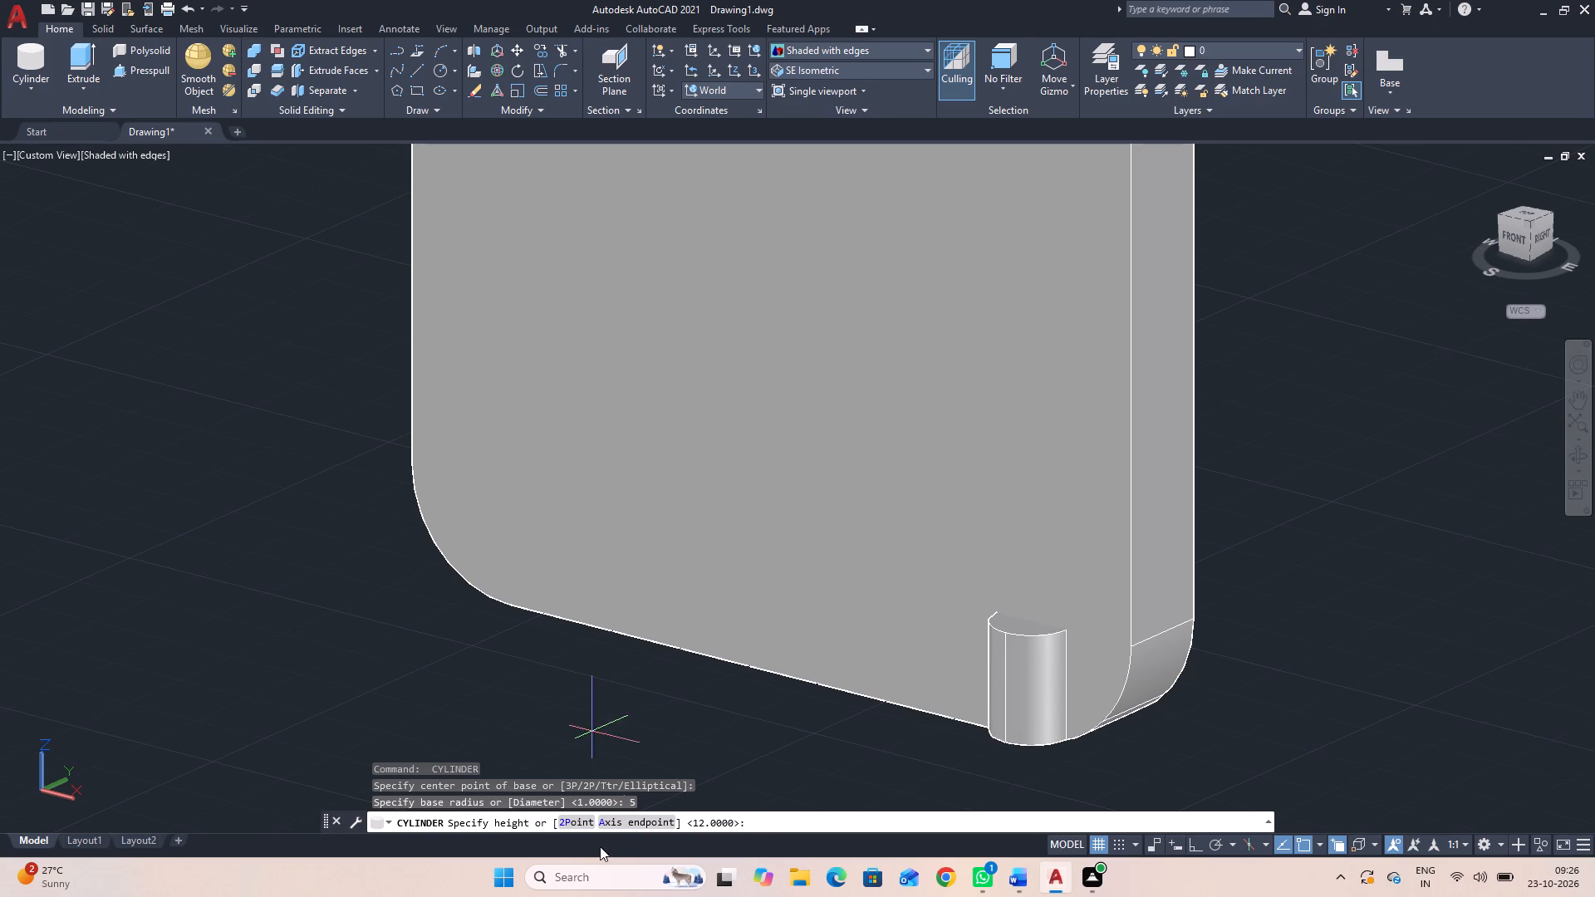
{"action": "left_click", "coordinate": [631, 823]}
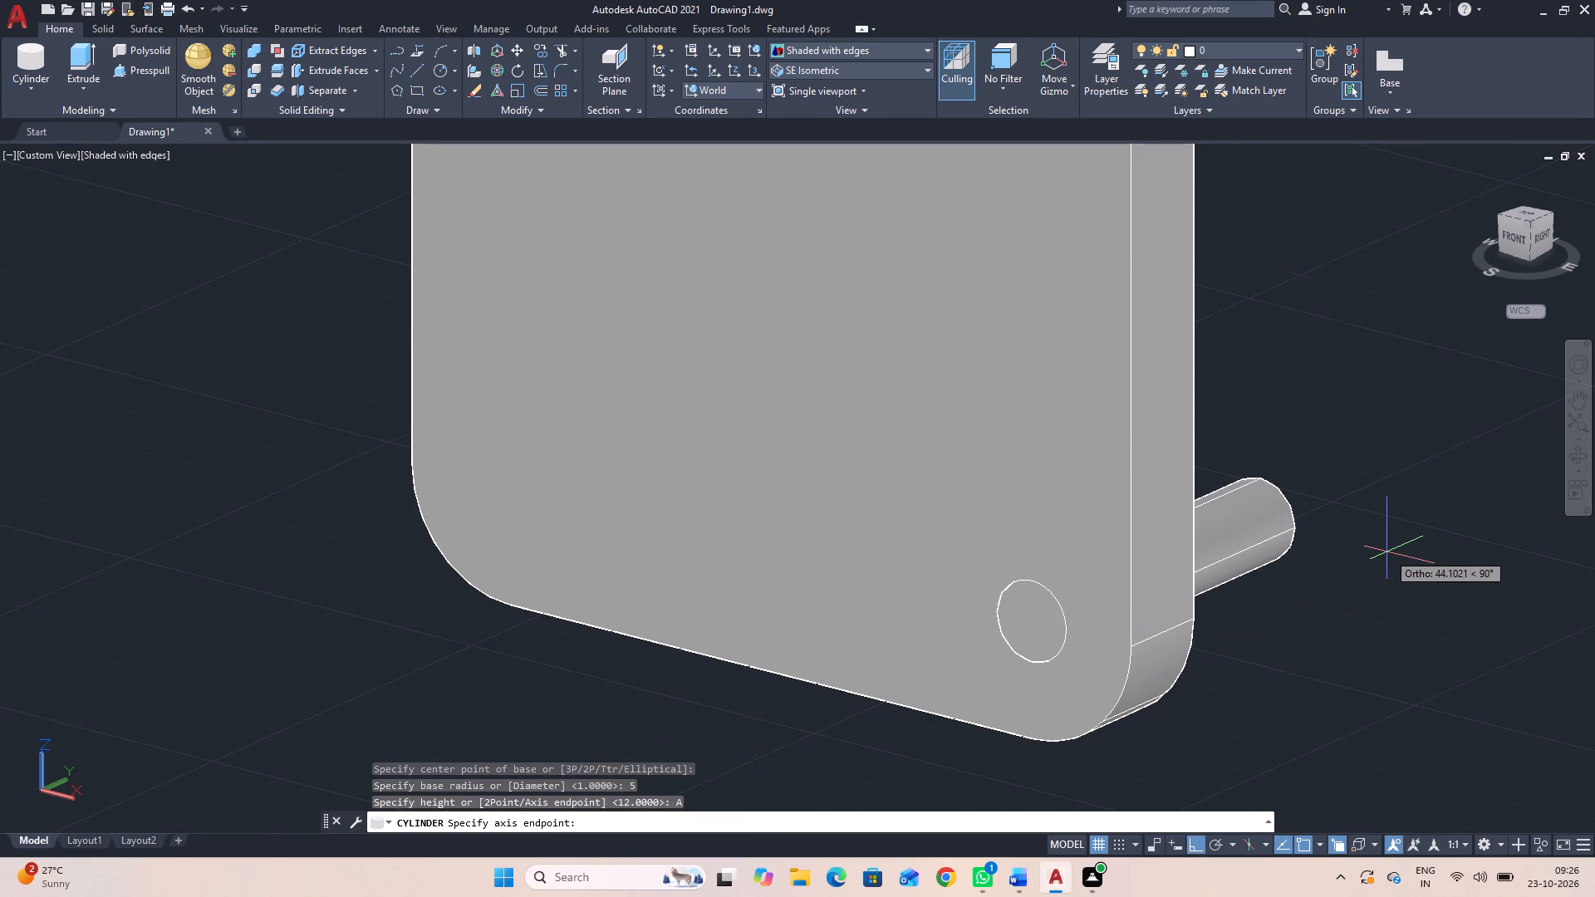
{"action": "key", "text": "2"}
{"action": "key", "text": "Return"}
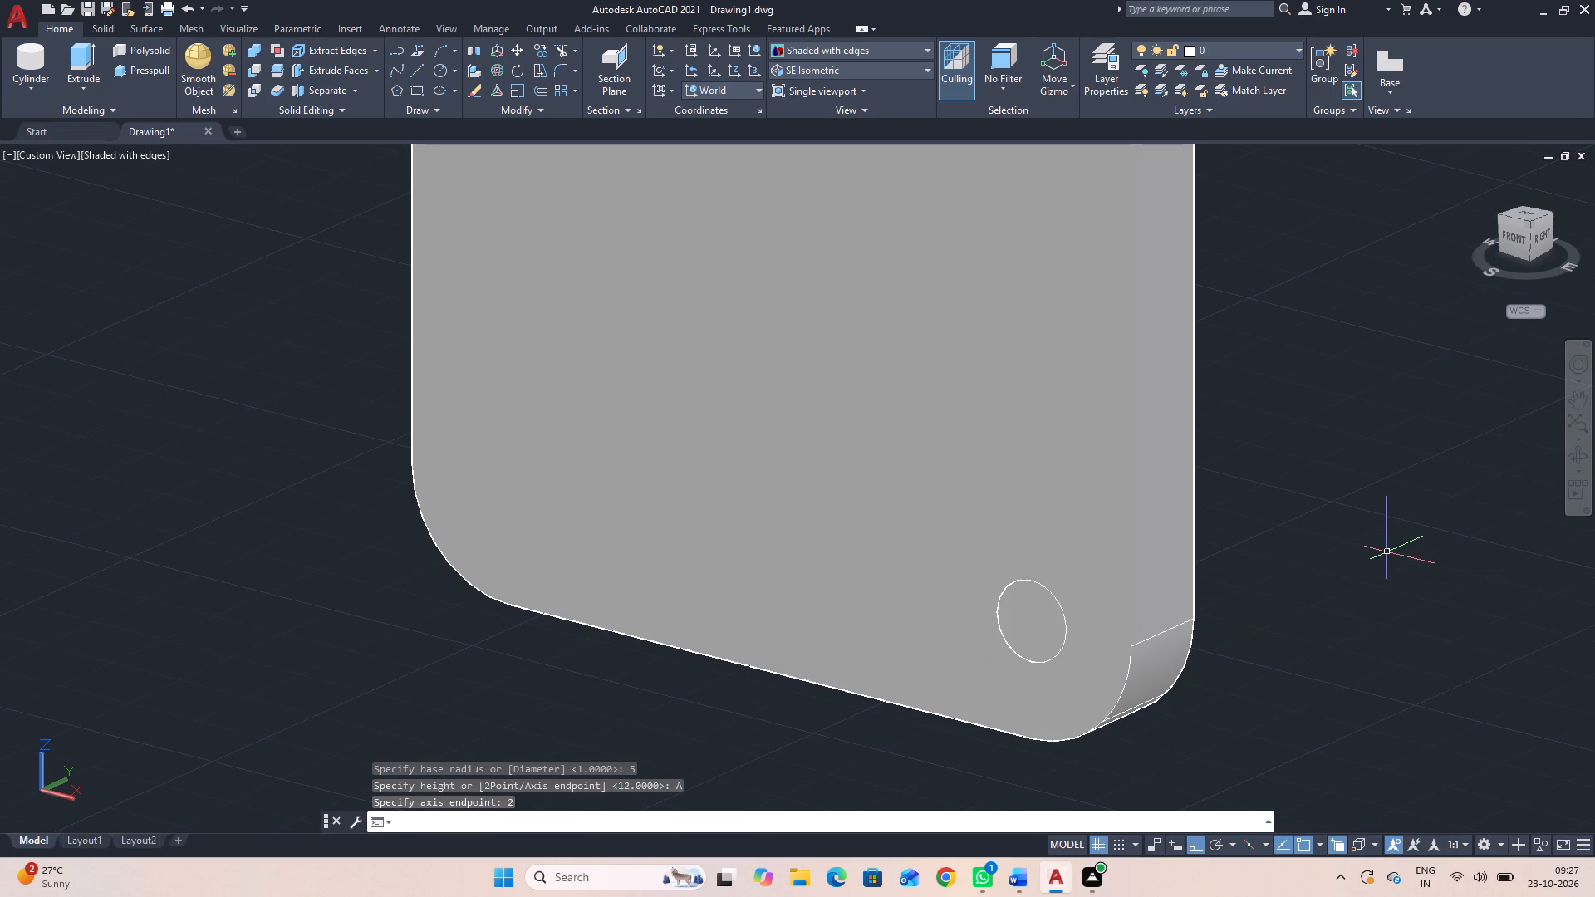
Create a radius 1 cylinder at the centre of the lower +X radius 5 circle, with its axis endpoint 12 units in the +Y direction.
{"action": "left_click", "coordinate": [25, 56]}
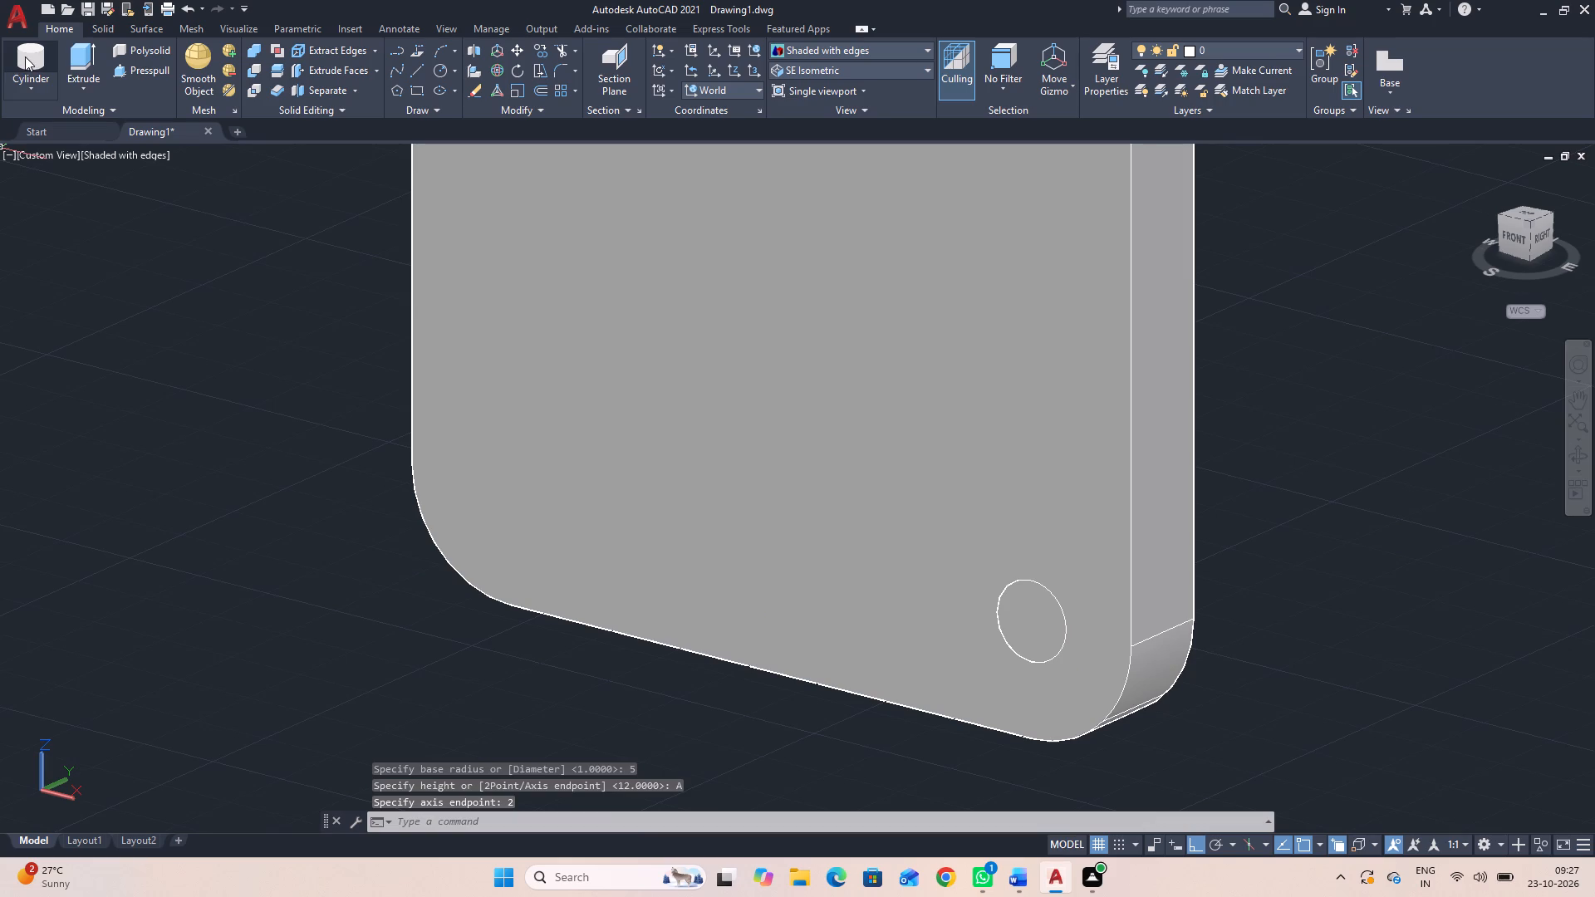
{"action": "left_click", "coordinate": [1038, 625]}
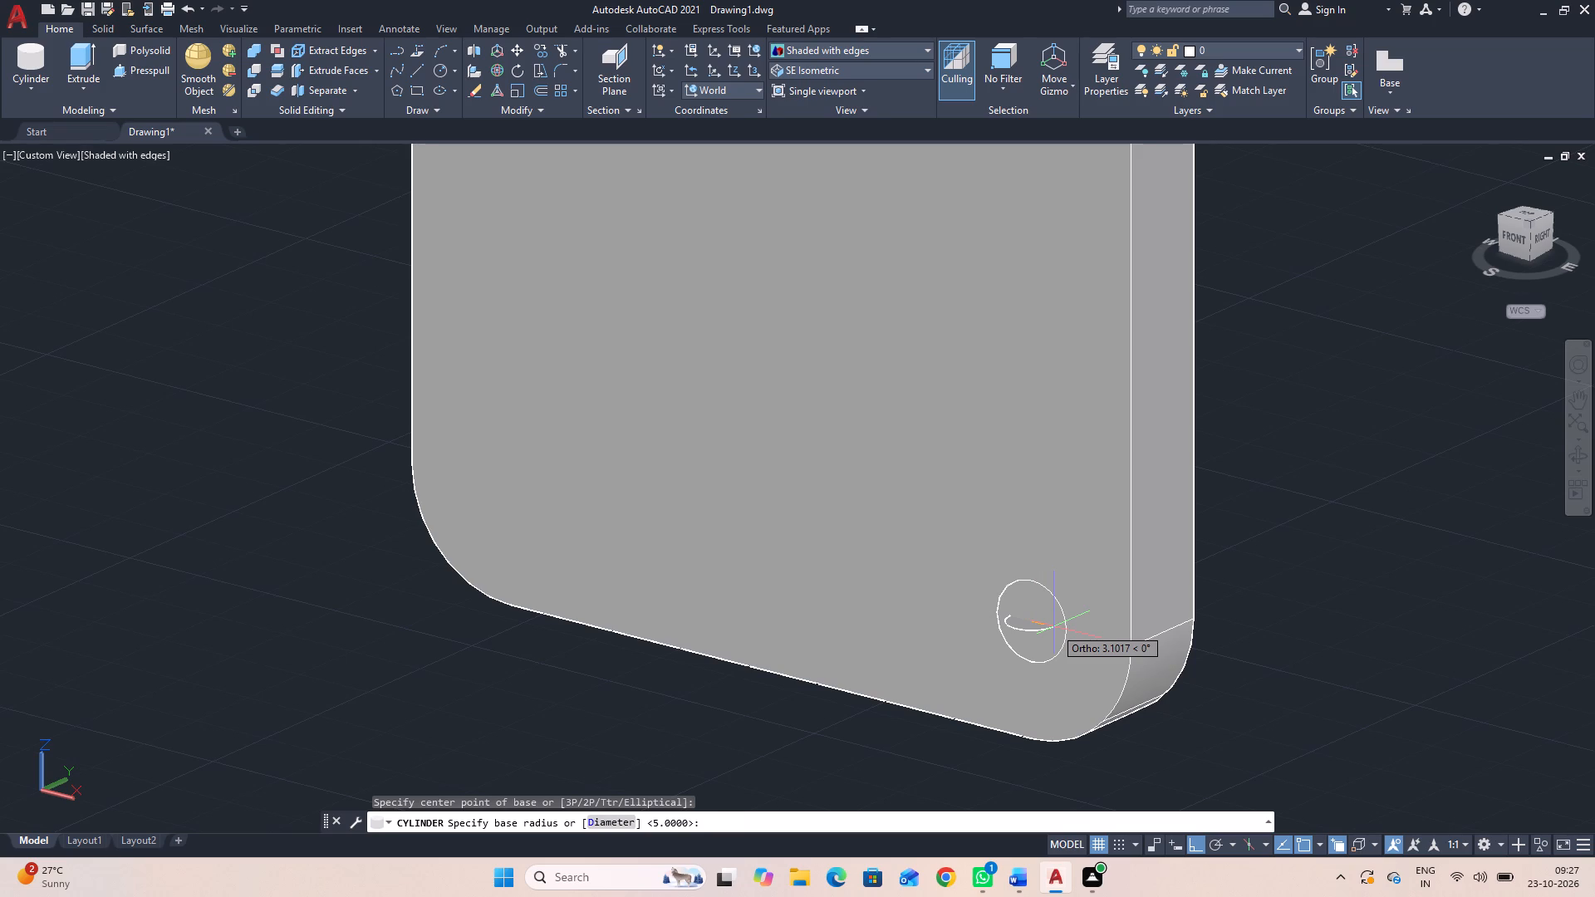
{"action": "key", "text": "1"}
{"action": "key", "text": "Return"}
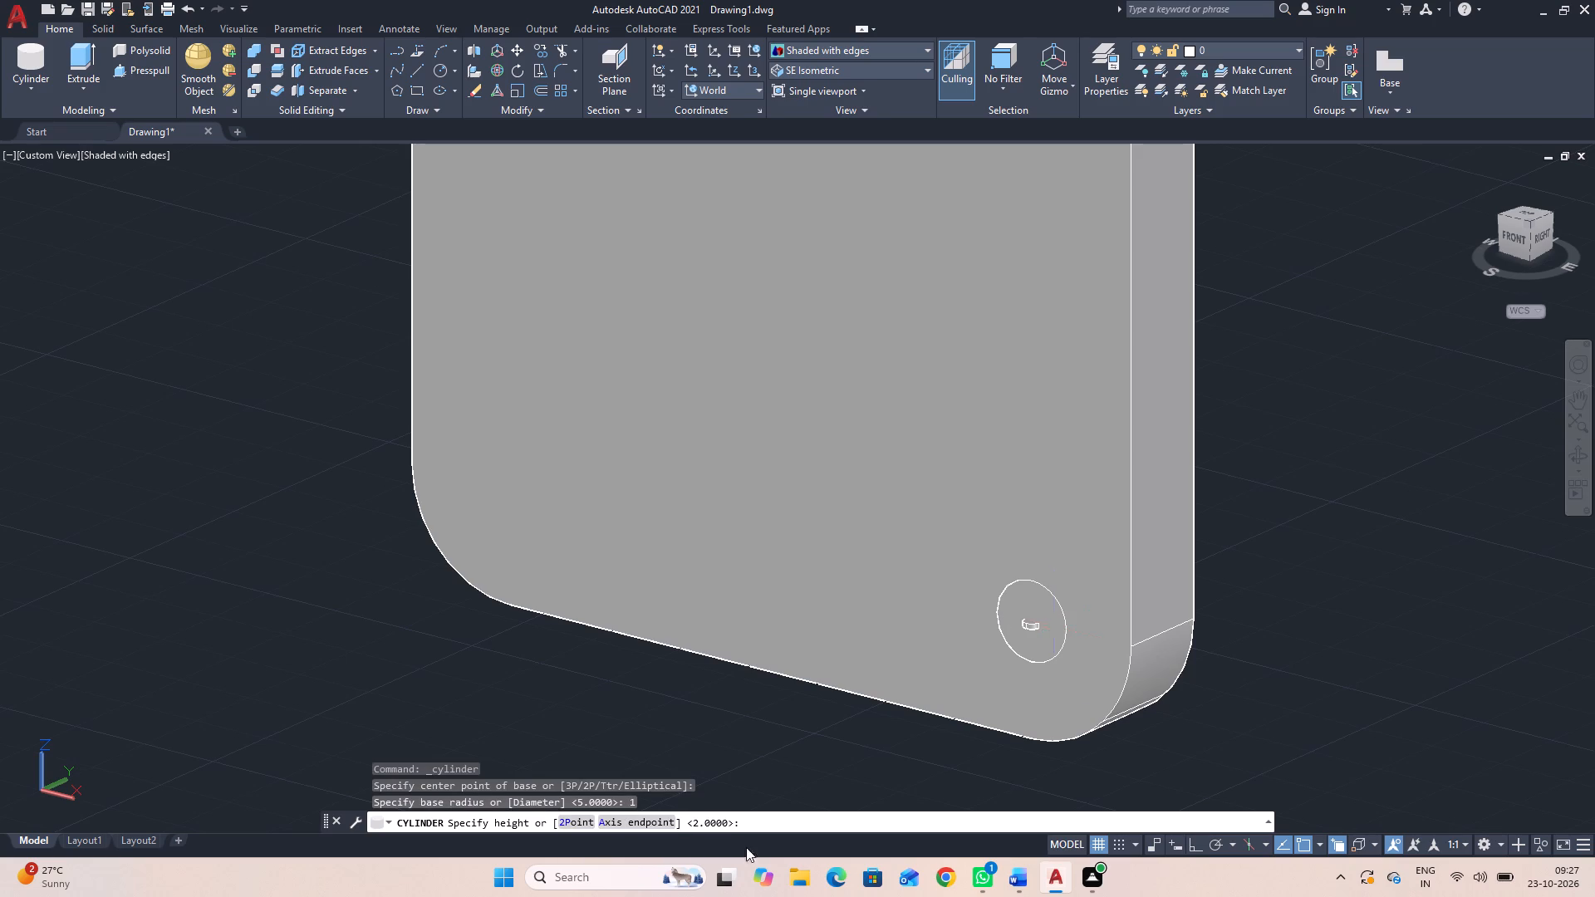
{"action": "type", "text": "a"}
{"action": "key", "text": "space"}
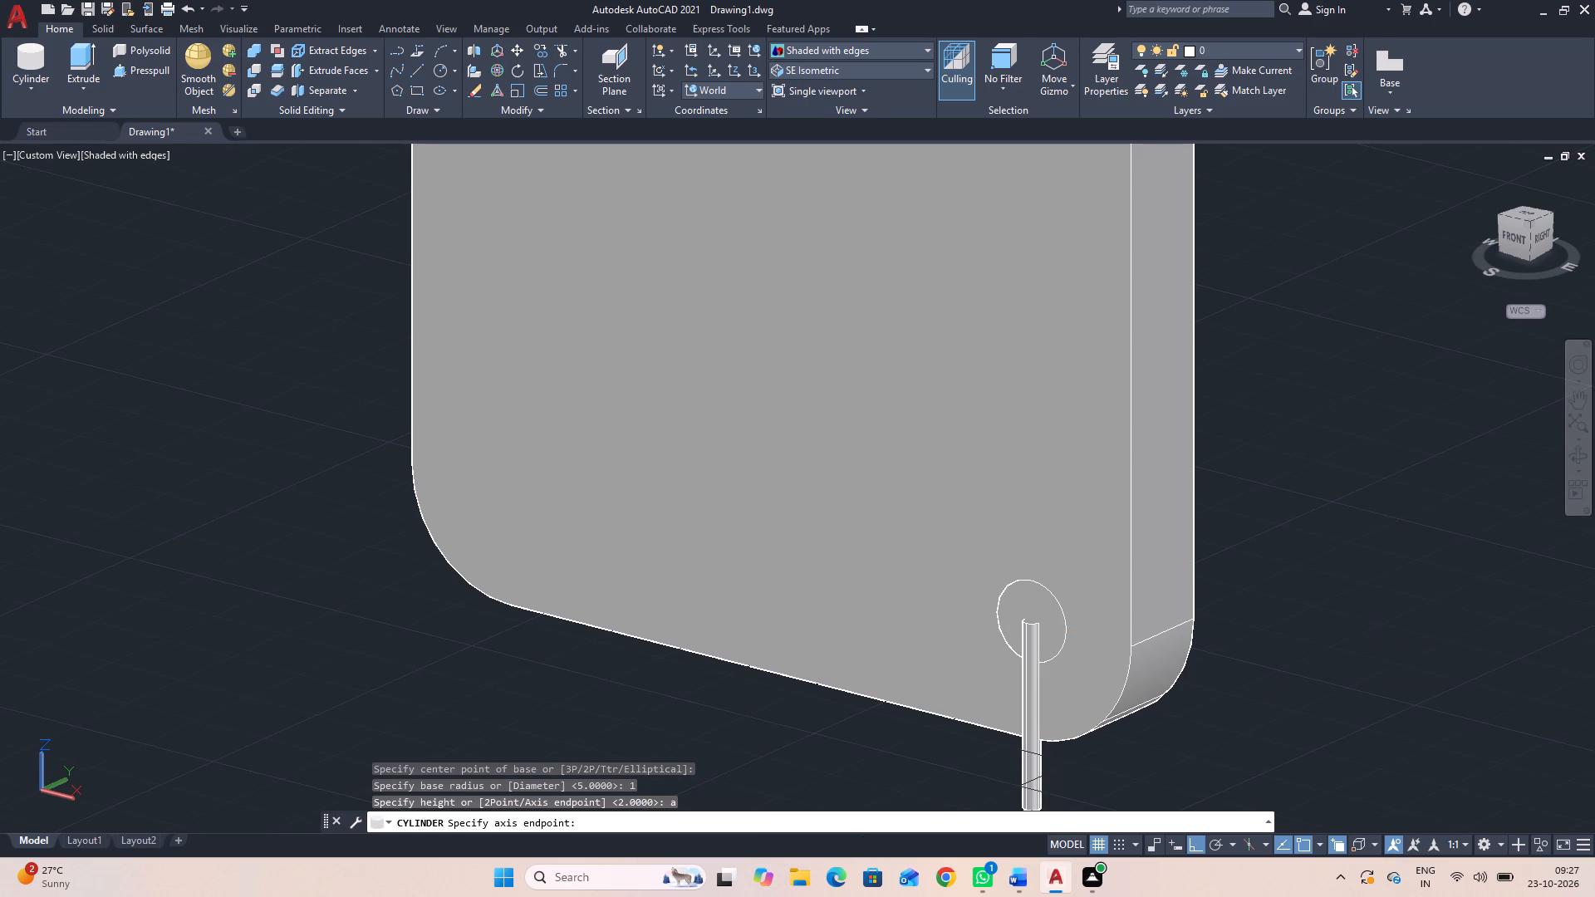
{"action": "type", "text": "12"}
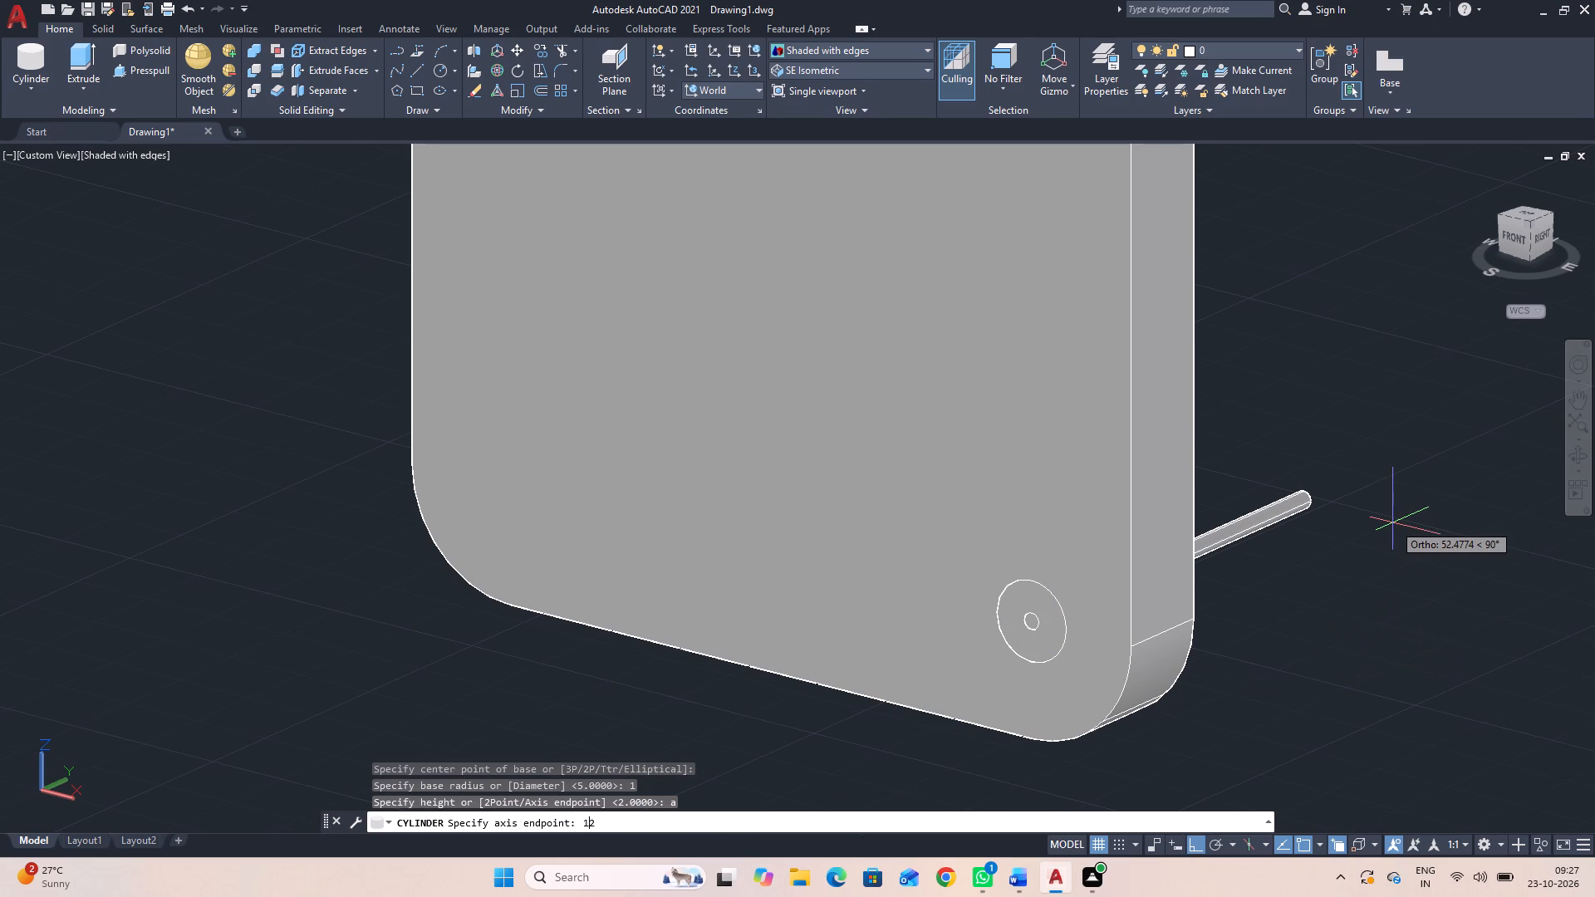
{"action": "key", "text": "Return"}
Create a radius 5 cylinder at the centre of the lower -X corner fillet, with its axis endpoint 2 units in the +Y direction.
{"action": "left_click", "coordinate": [30, 61]}
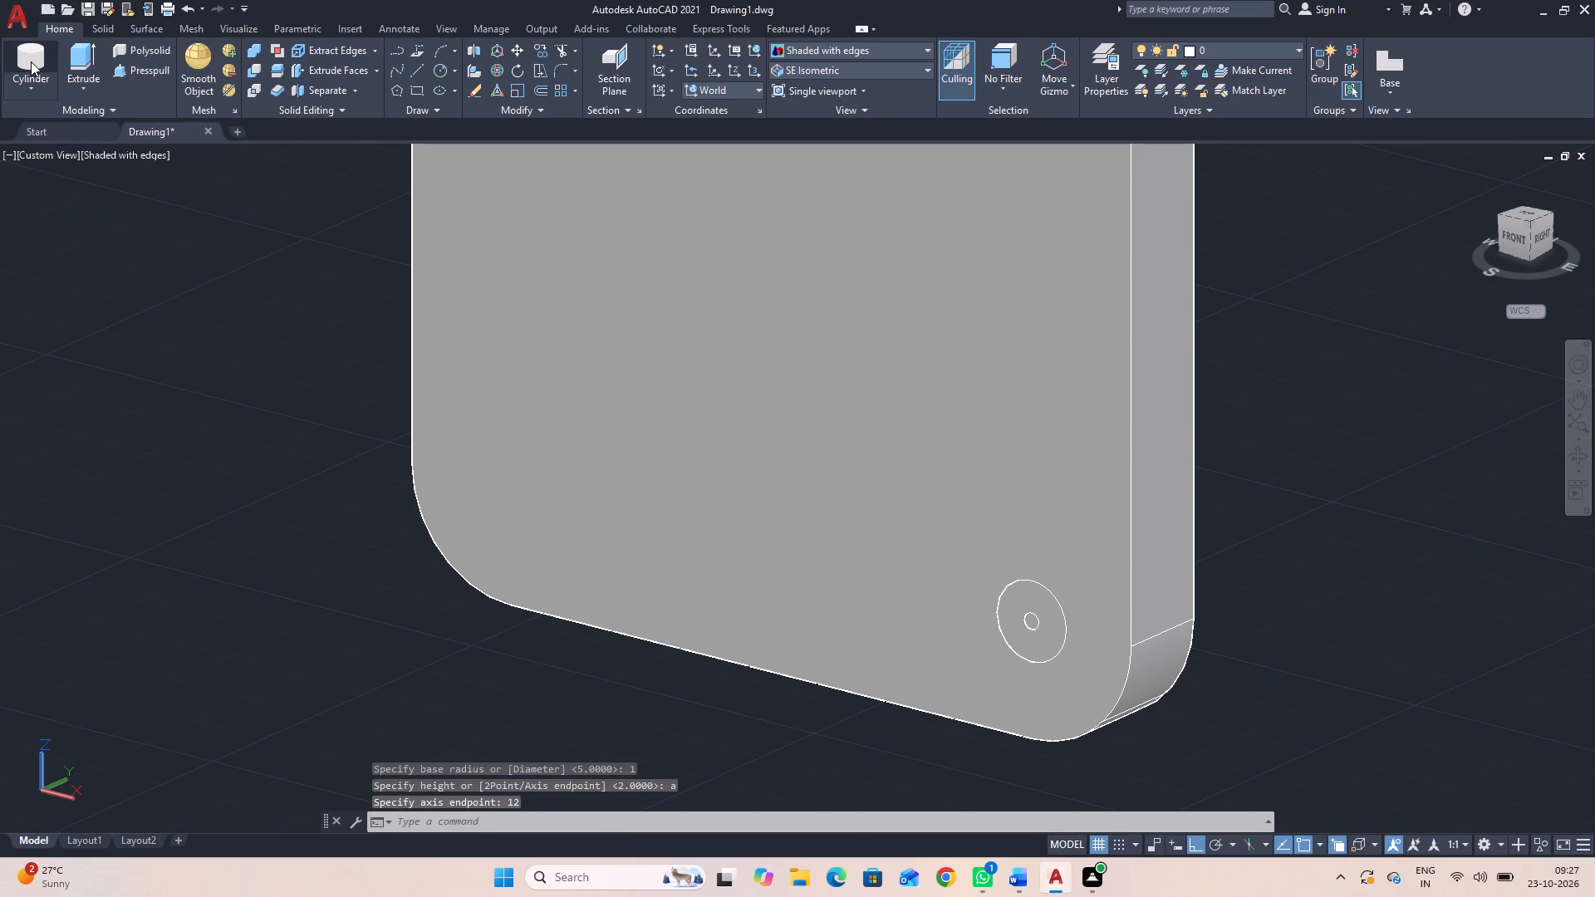
{"action": "left_click", "coordinate": [514, 483]}
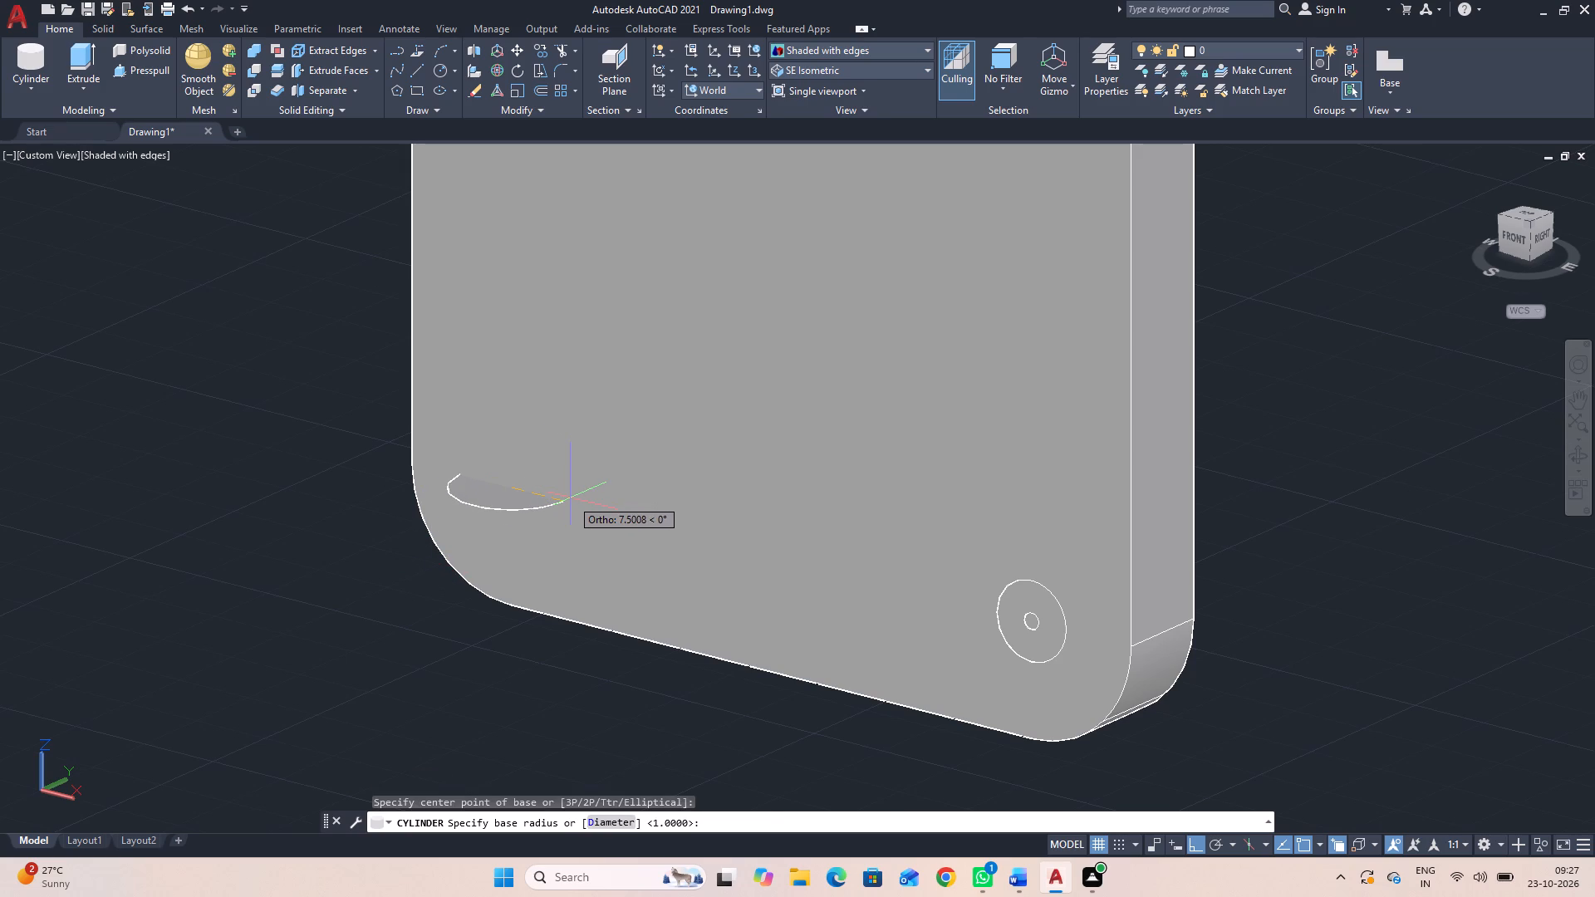
{"action": "key", "text": "5"}
{"action": "key", "text": "Return"}
{"action": "left_click", "coordinate": [631, 830]}
{"action": "left_click", "coordinate": [633, 820]}
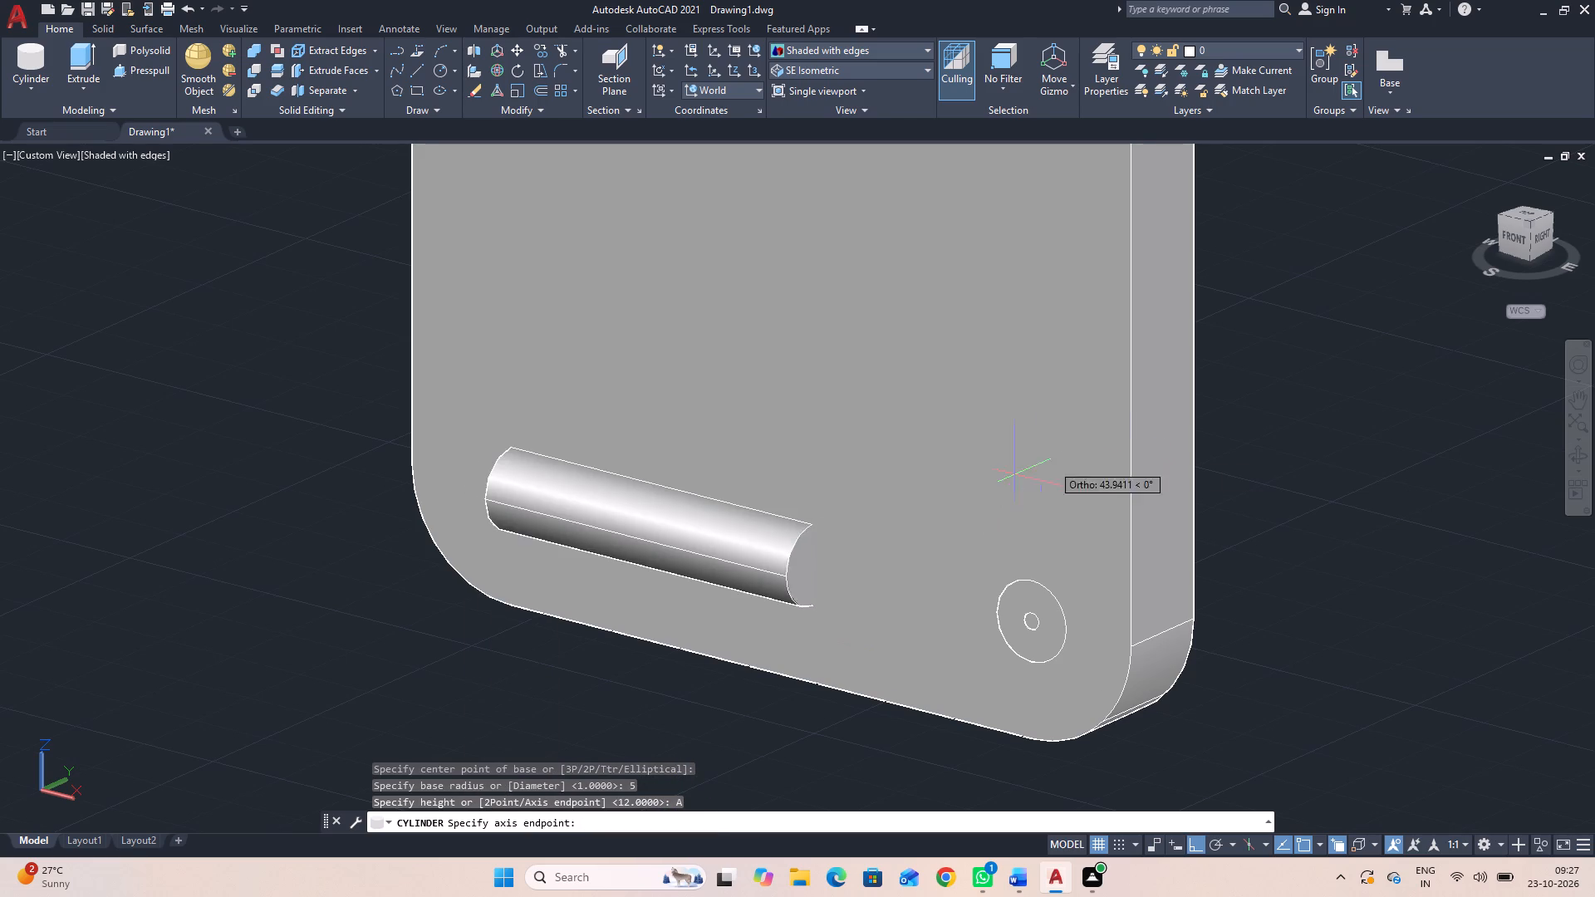
{"action": "key", "text": "2"}
{"action": "key", "text": "Return"}
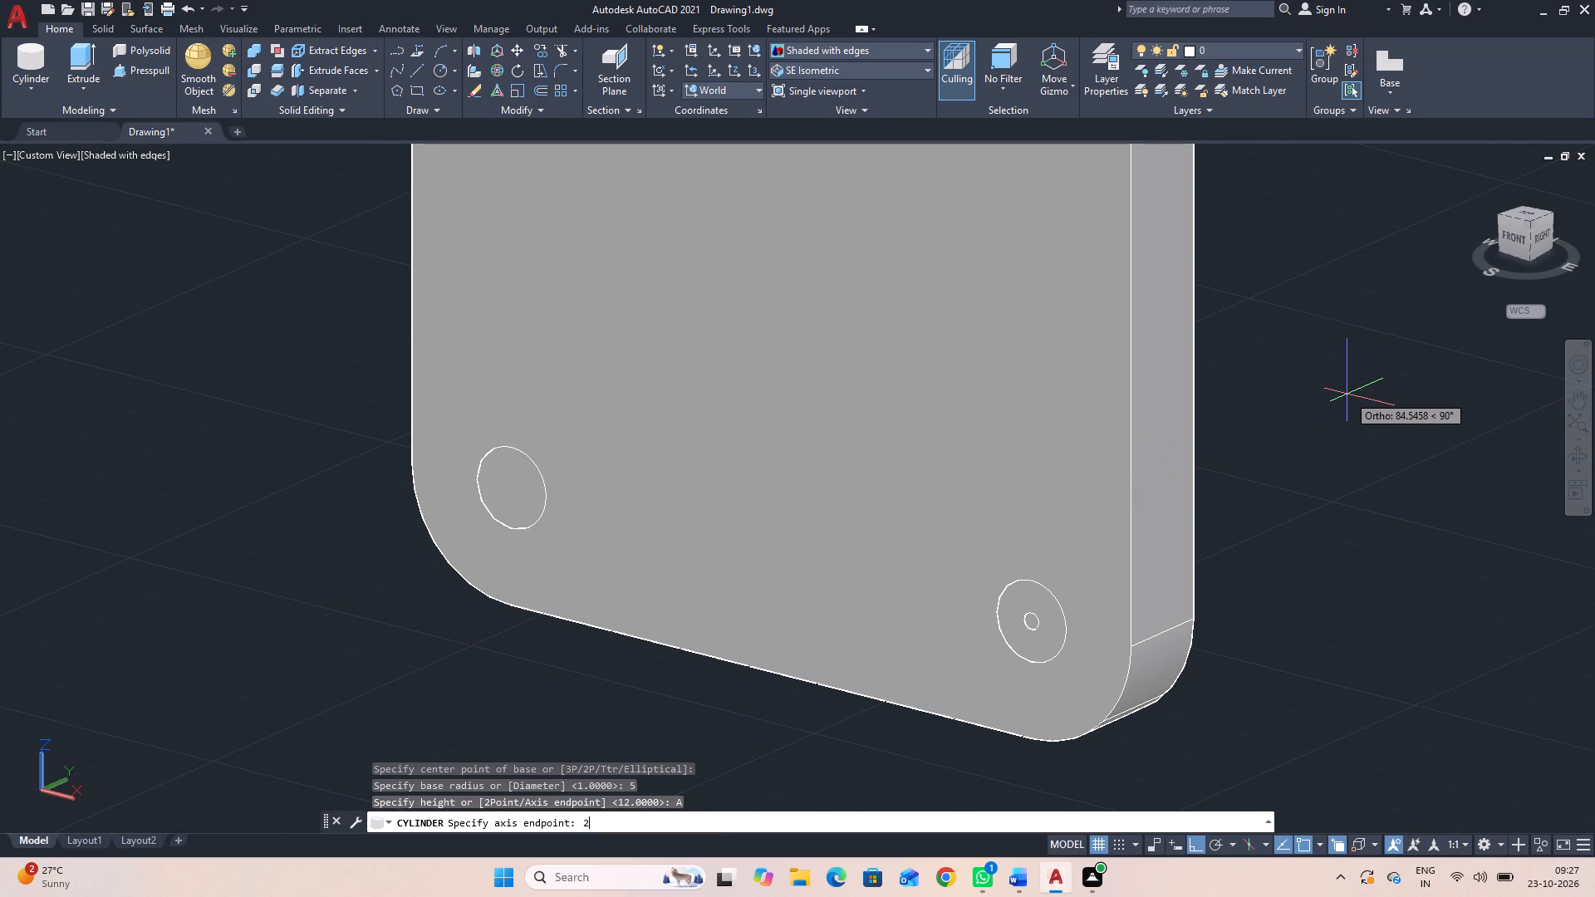
Create a radius 1 cylinder at the centre of the lower -X radius 5 circle, with its axis endpoint 12 units in the +Y direction.
{"action": "left_click", "coordinate": [22, 56]}
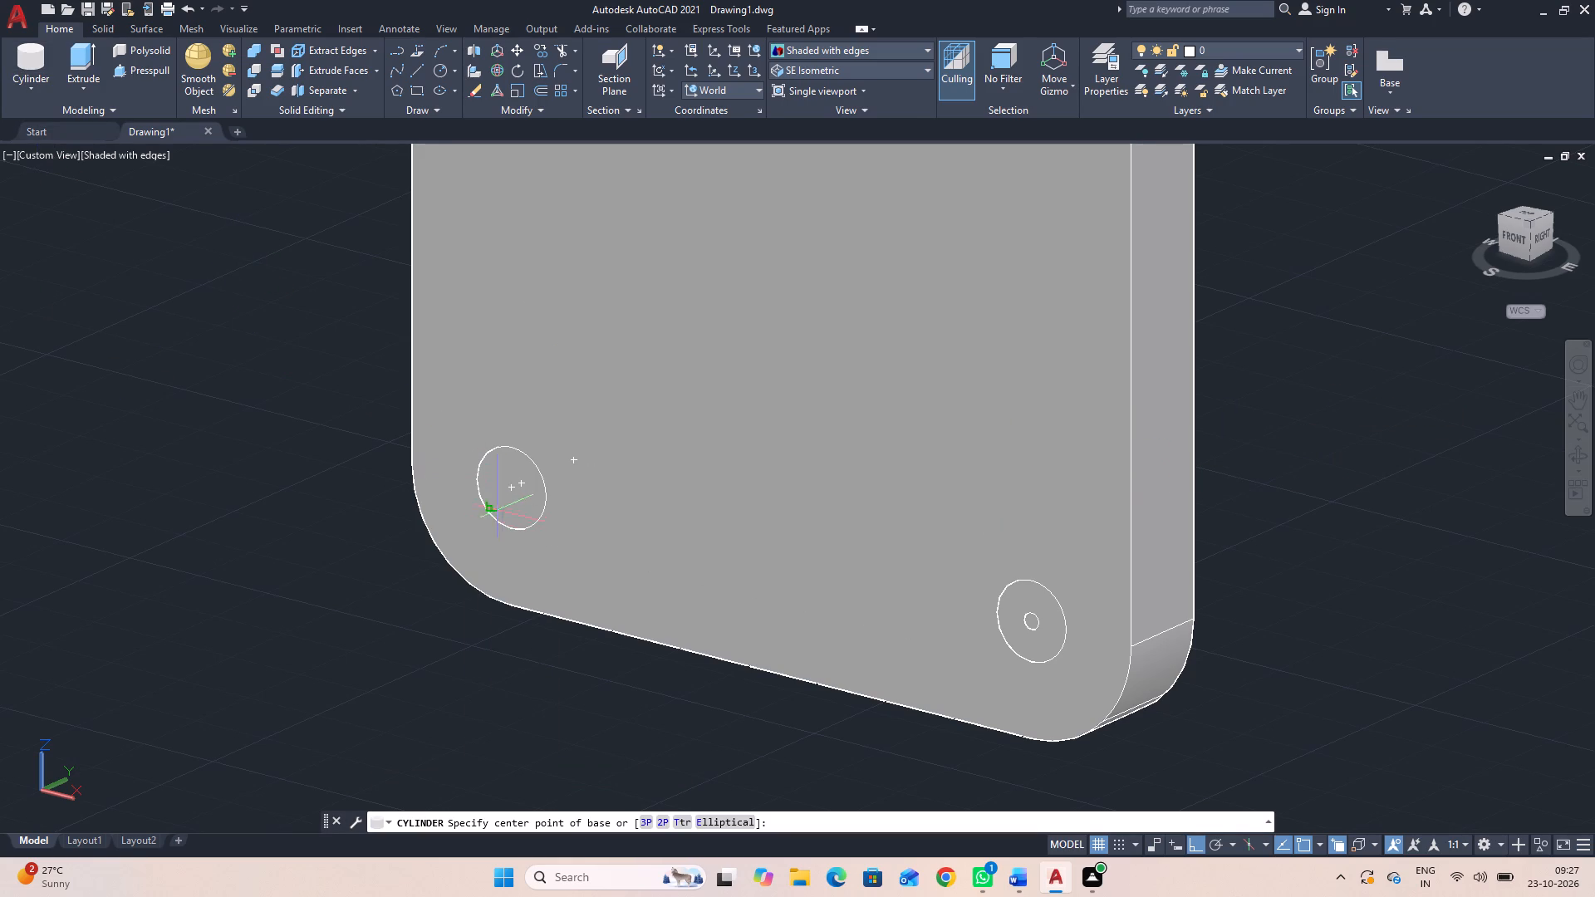
{"action": "left_click", "coordinate": [517, 489]}
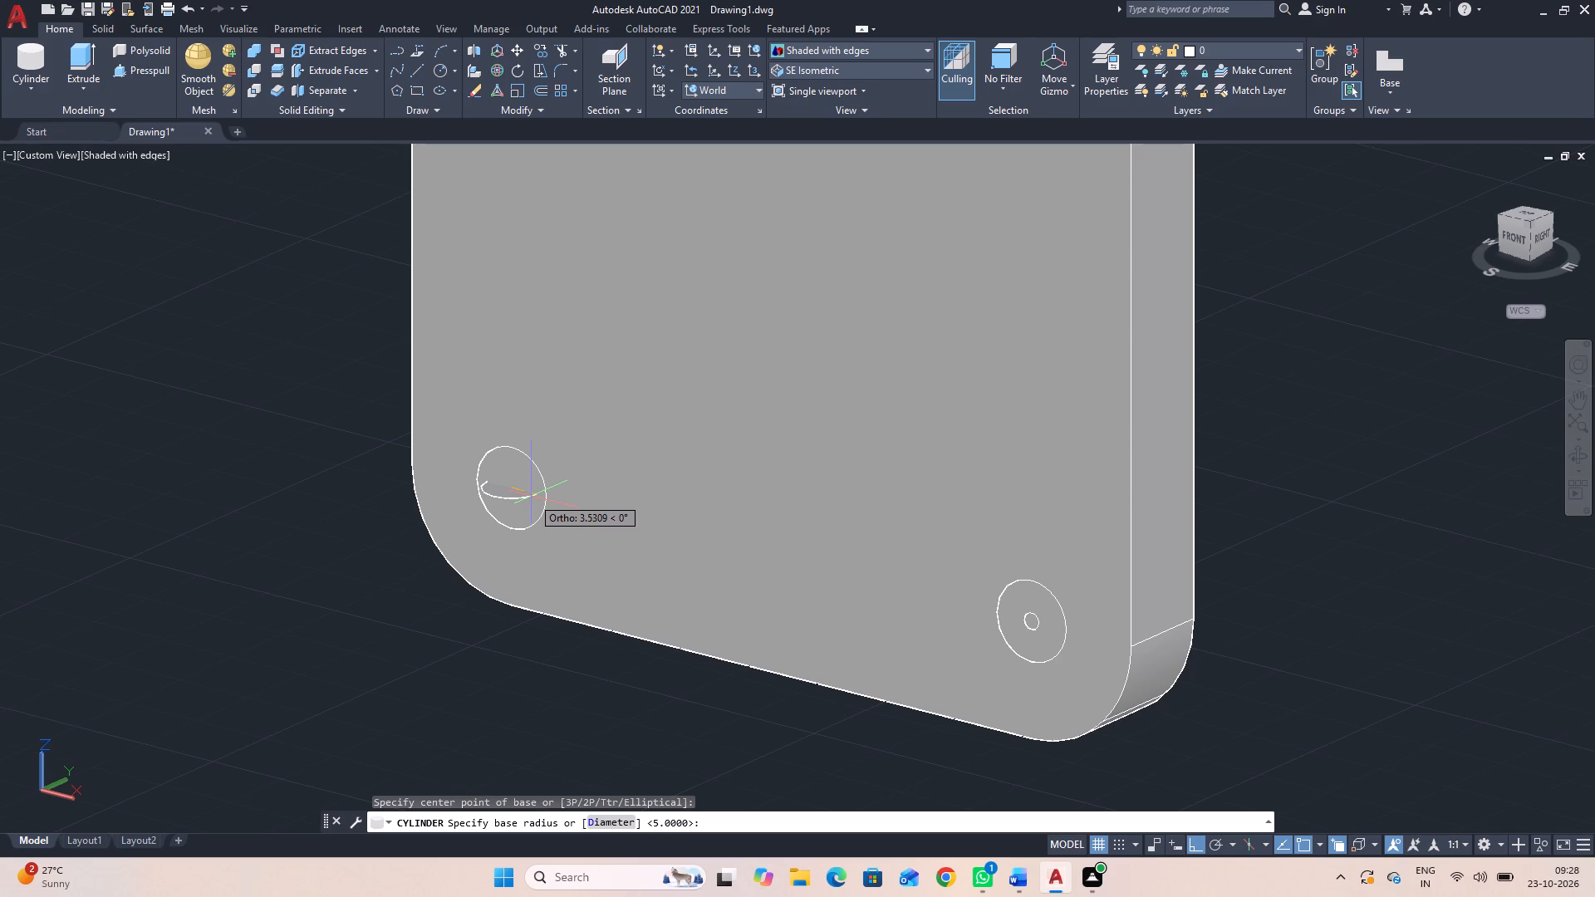
{"action": "key", "text": "1"}
{"action": "key", "text": "Return"}
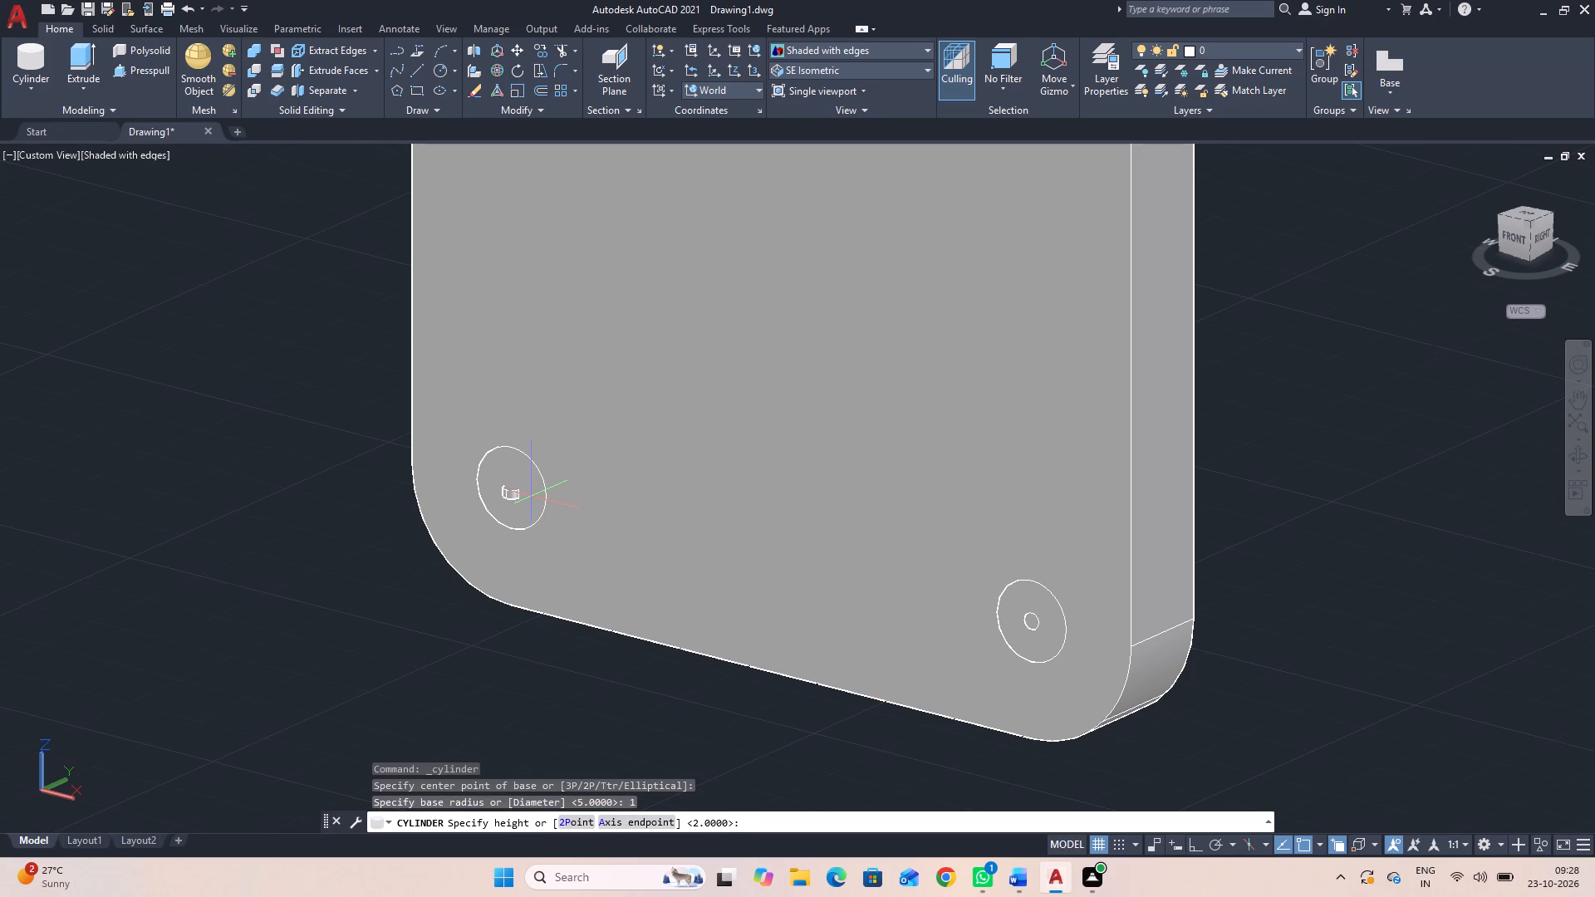
{"action": "left_click", "coordinate": [630, 818]}
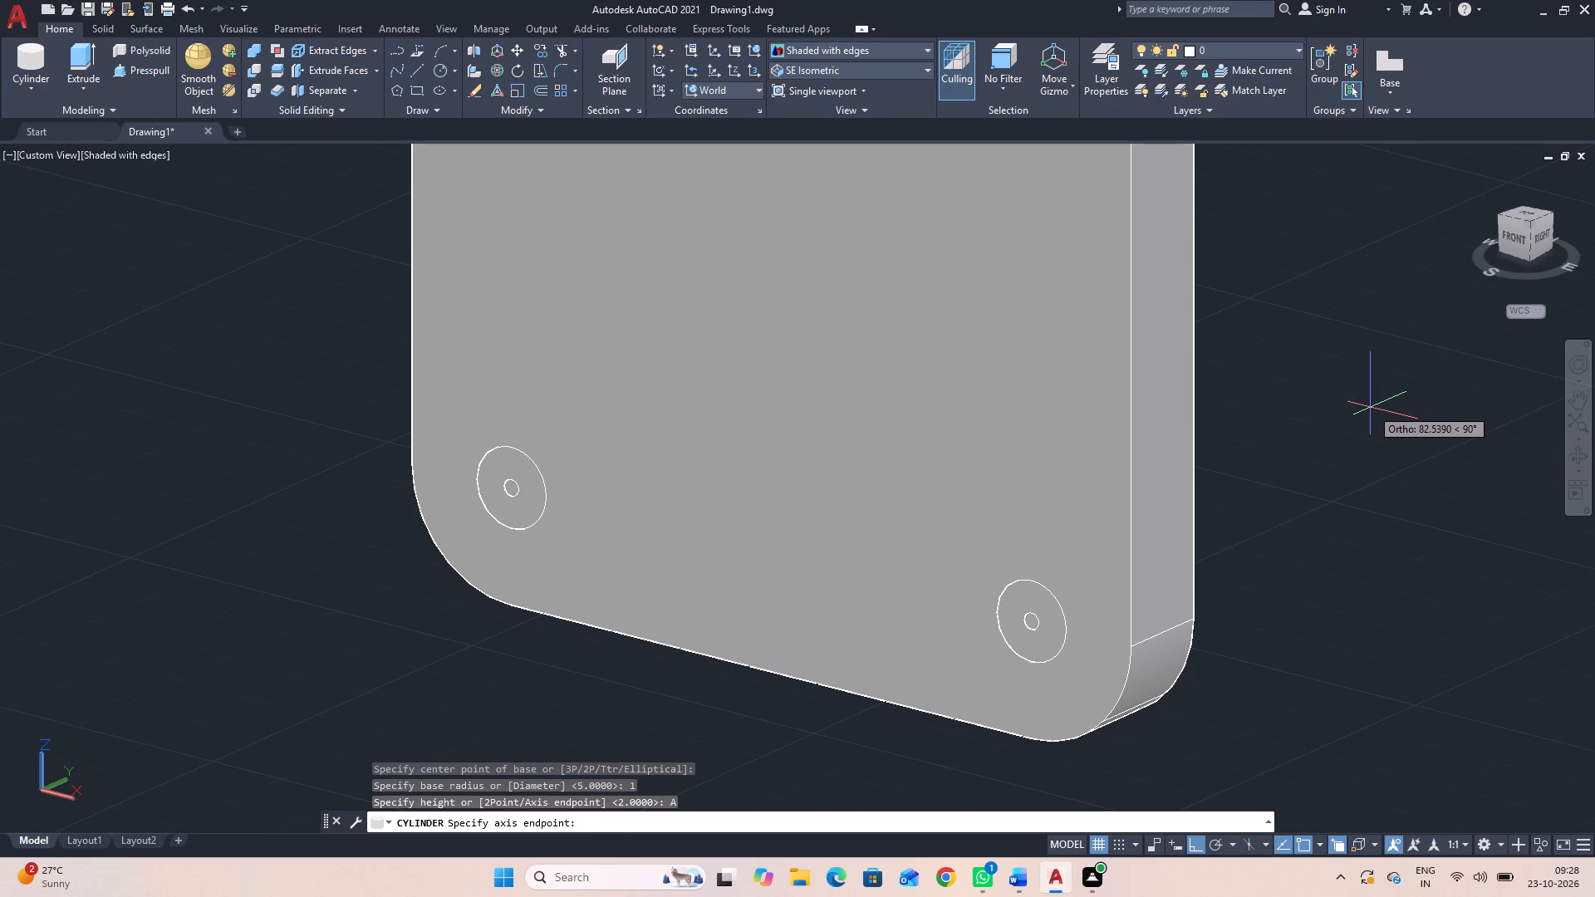
{"action": "type", "text": "12"}
{"action": "key", "text": "Return"}
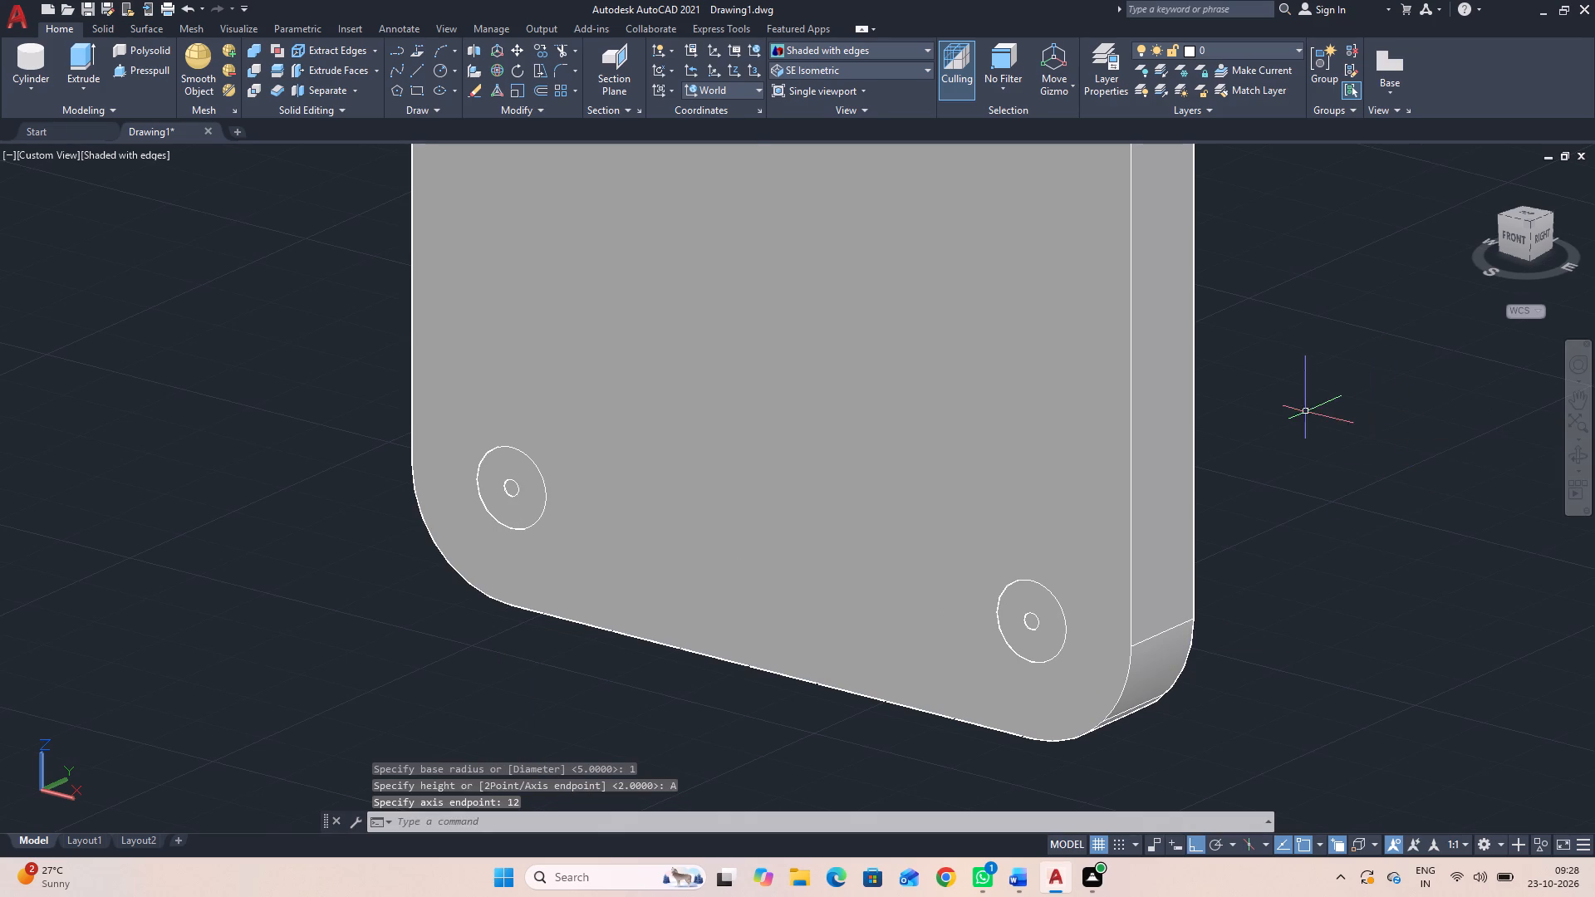
Subtract the radius 5 and radius 1 cylinders at the upper +X, lower +X and lower -X corners from the plate.
{"action": "scroll", "coordinate": [1303, 413], "scroll_direction": "down", "scroll_amount": 2}
{"action": "middle_click_drag", "start_coordinate": [1352, 386], "coordinate": [1259, 564]}
{"action": "key", "text": "d"}
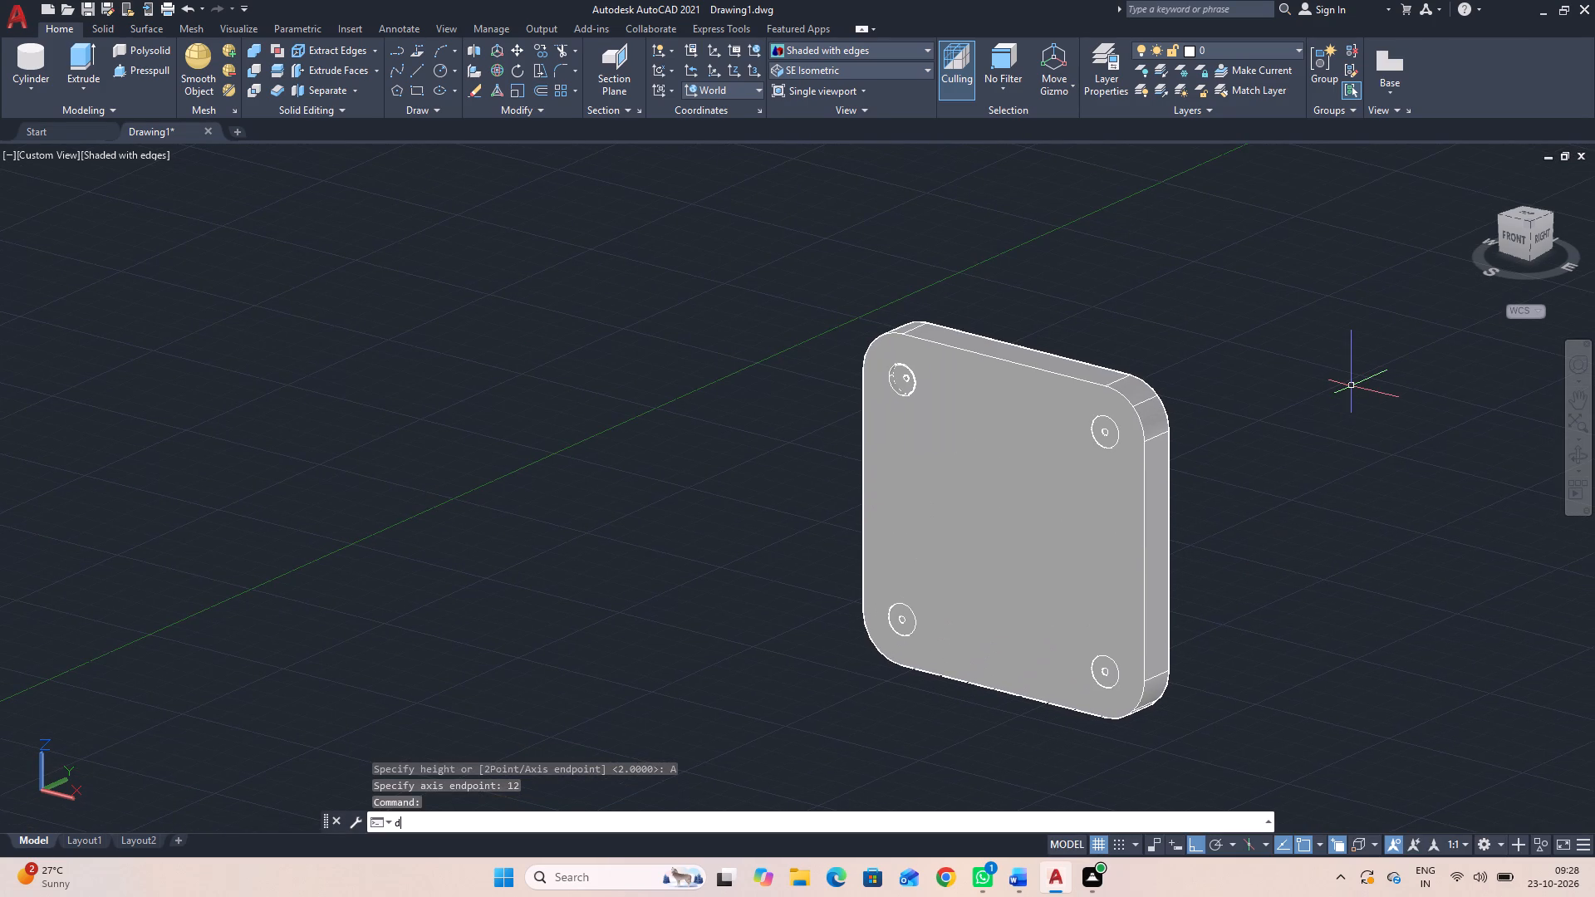
{"action": "key", "text": "Escape"}
{"action": "type", "text": "su"}
{"action": "key", "text": "space"}
{"action": "left_click", "coordinate": [1036, 556]}
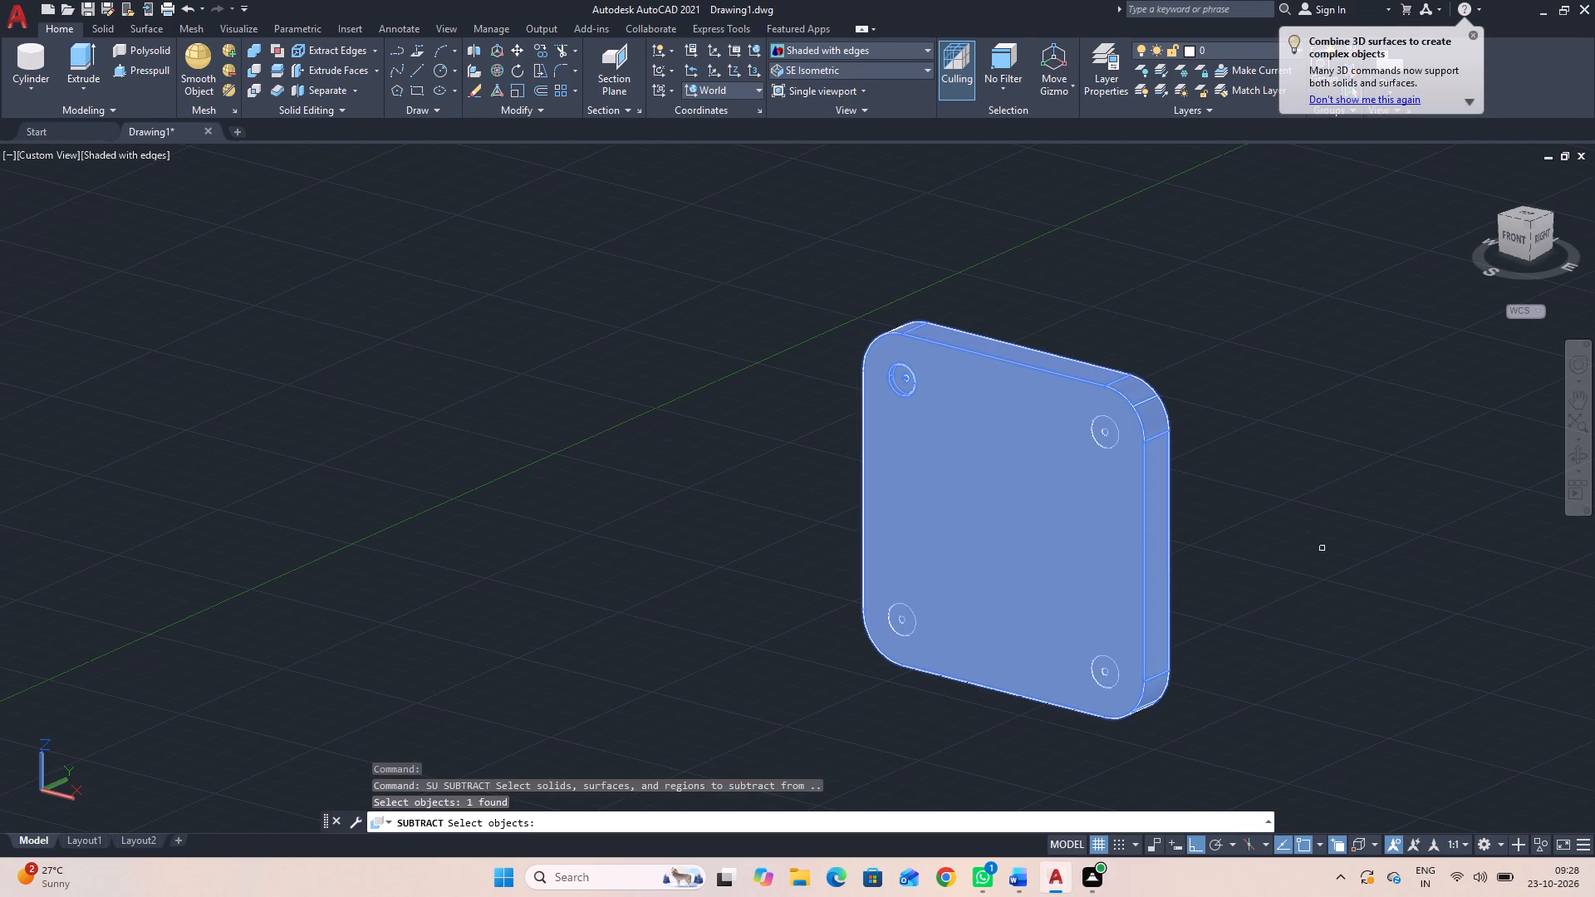
{"action": "key", "text": "space"}
{"action": "scroll", "coordinate": [1173, 512], "scroll_direction": "up", "scroll_amount": 3}
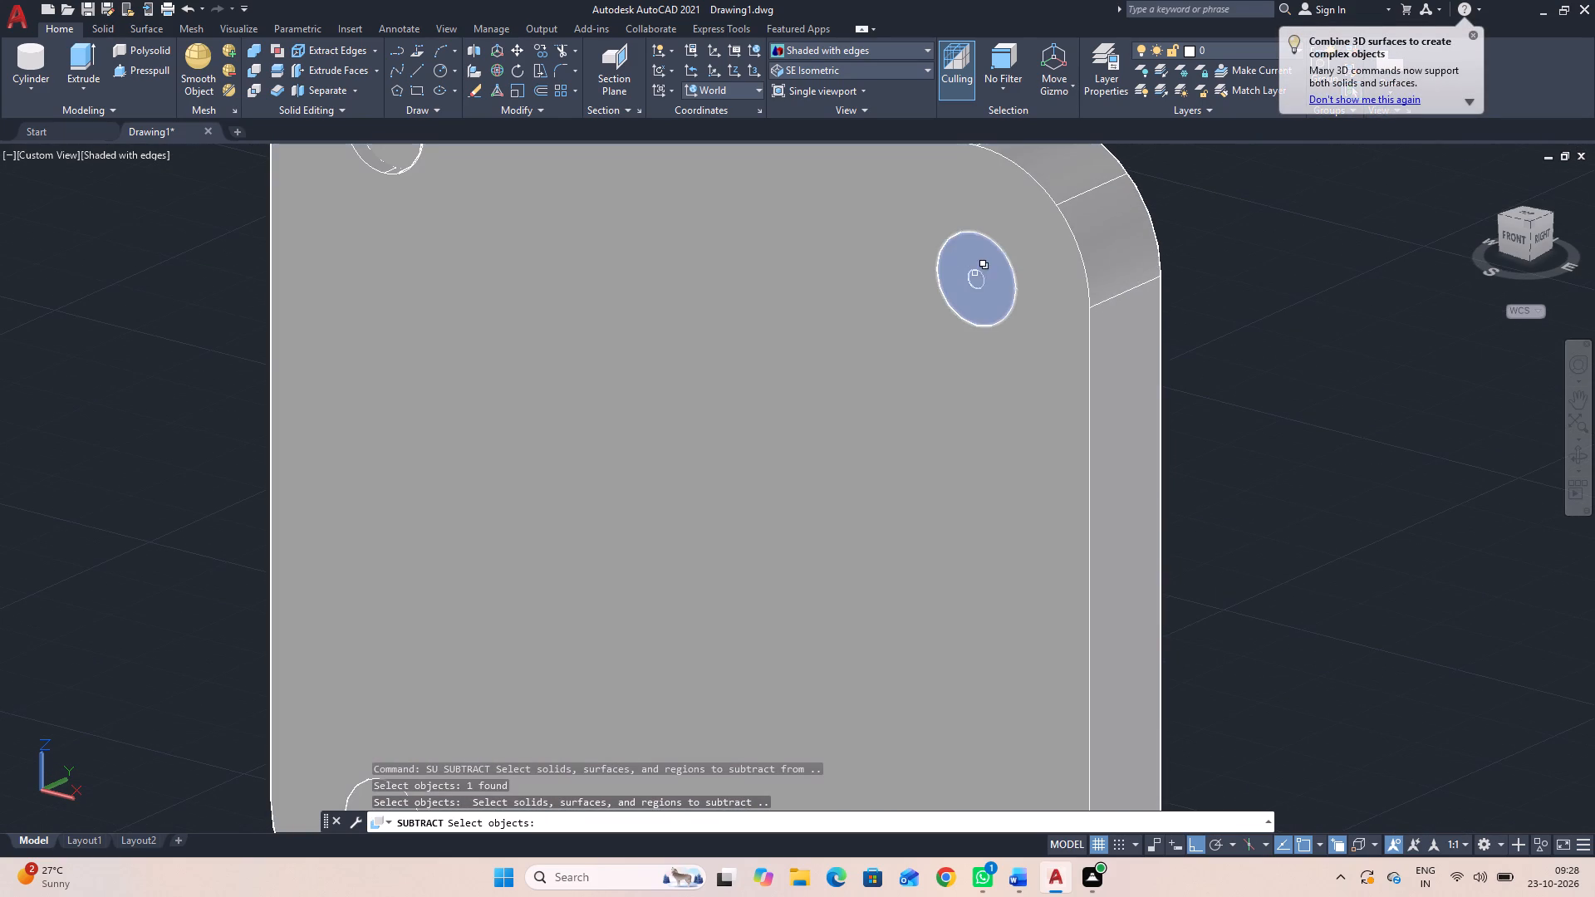
{"action": "left_click", "coordinate": [991, 256]}
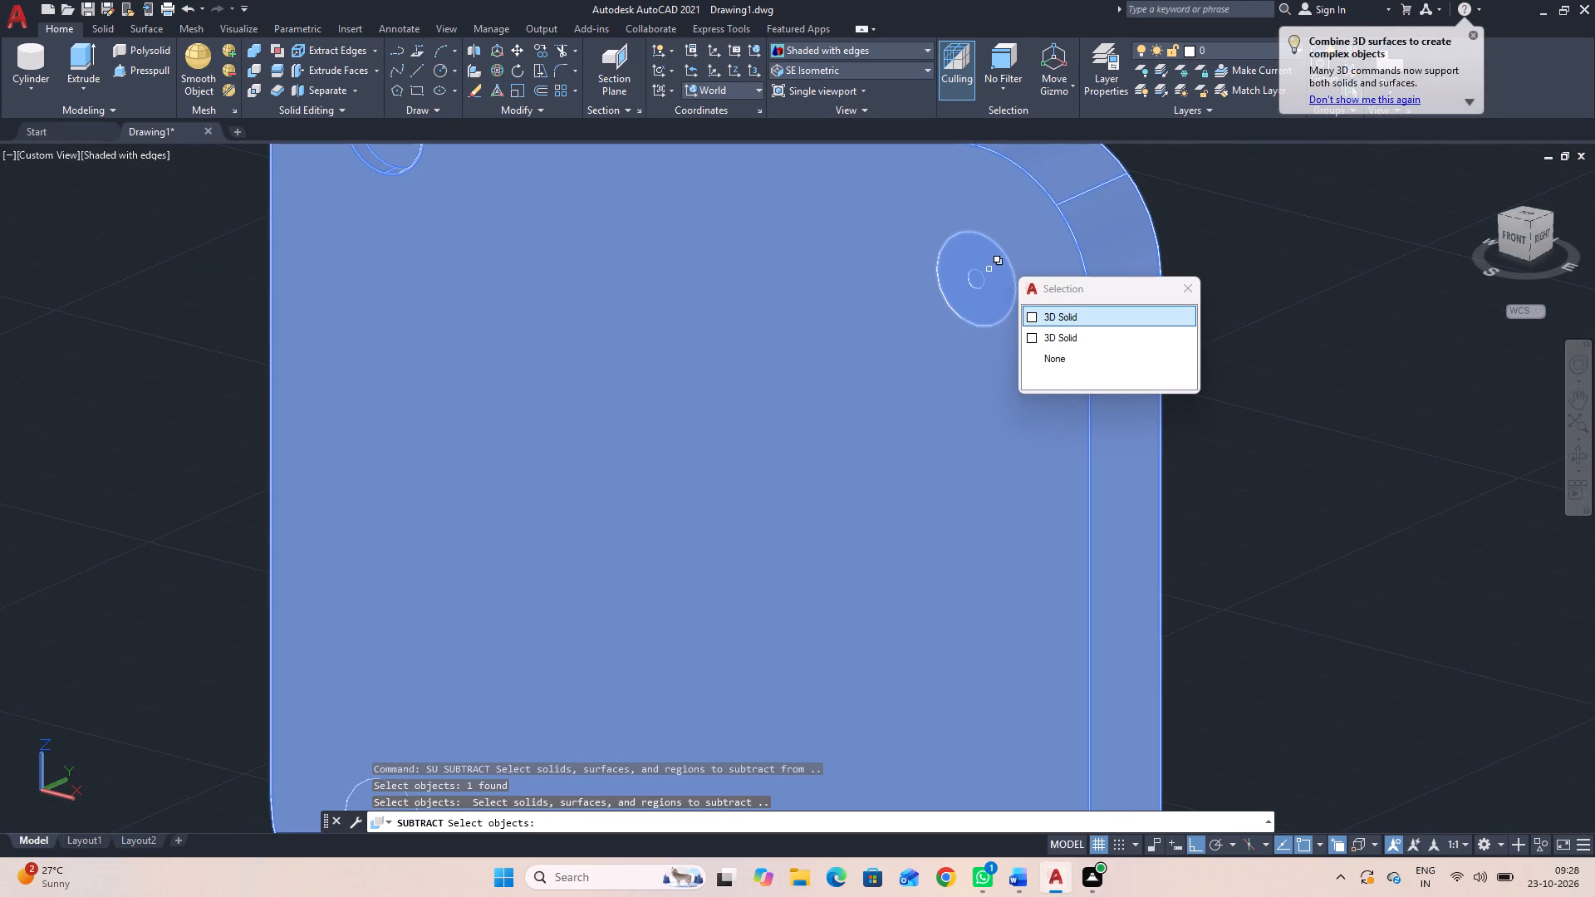
{"action": "left_click", "coordinate": [1040, 337]}
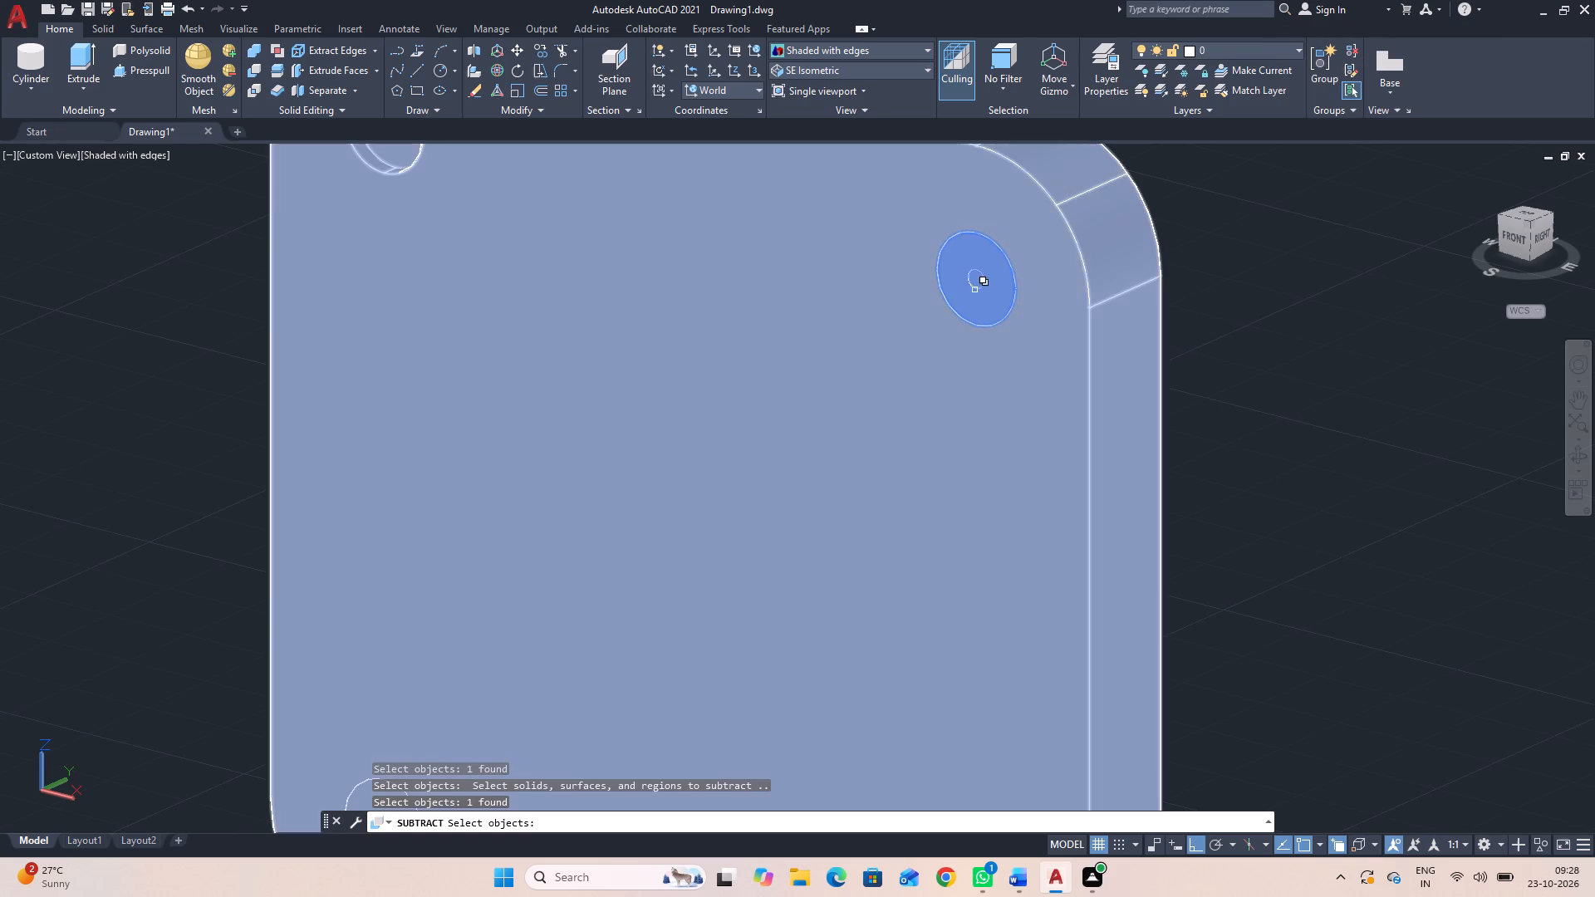
{"action": "left_click", "coordinate": [977, 279]}
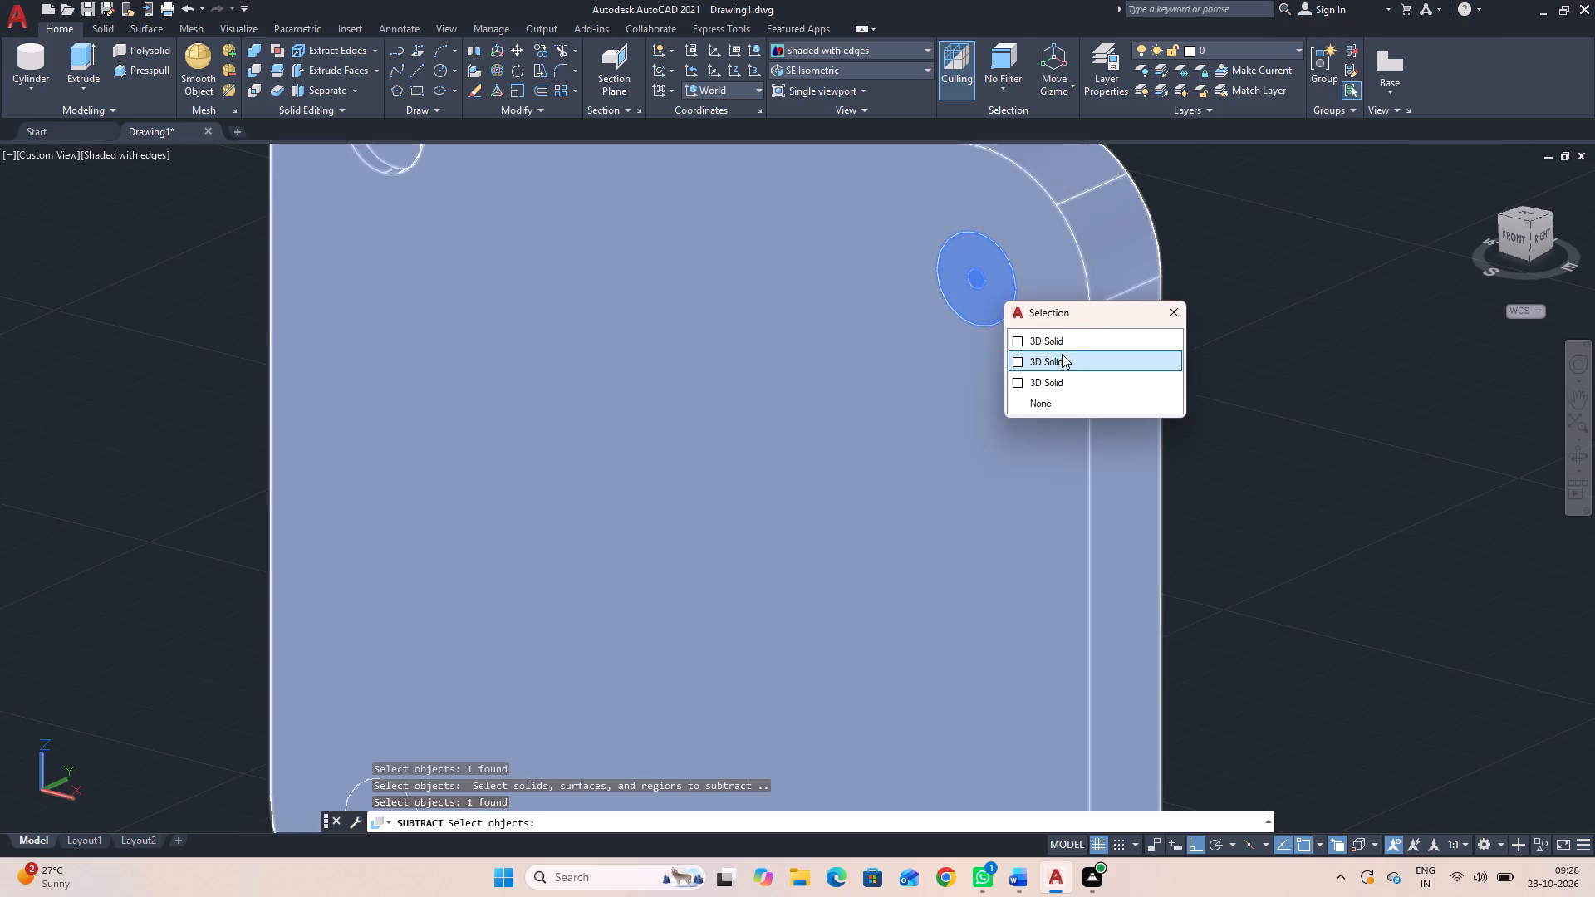
{"action": "left_click", "coordinate": [1063, 356]}
{"action": "scroll", "coordinate": [1298, 360], "scroll_direction": "down", "scroll_amount": 1}
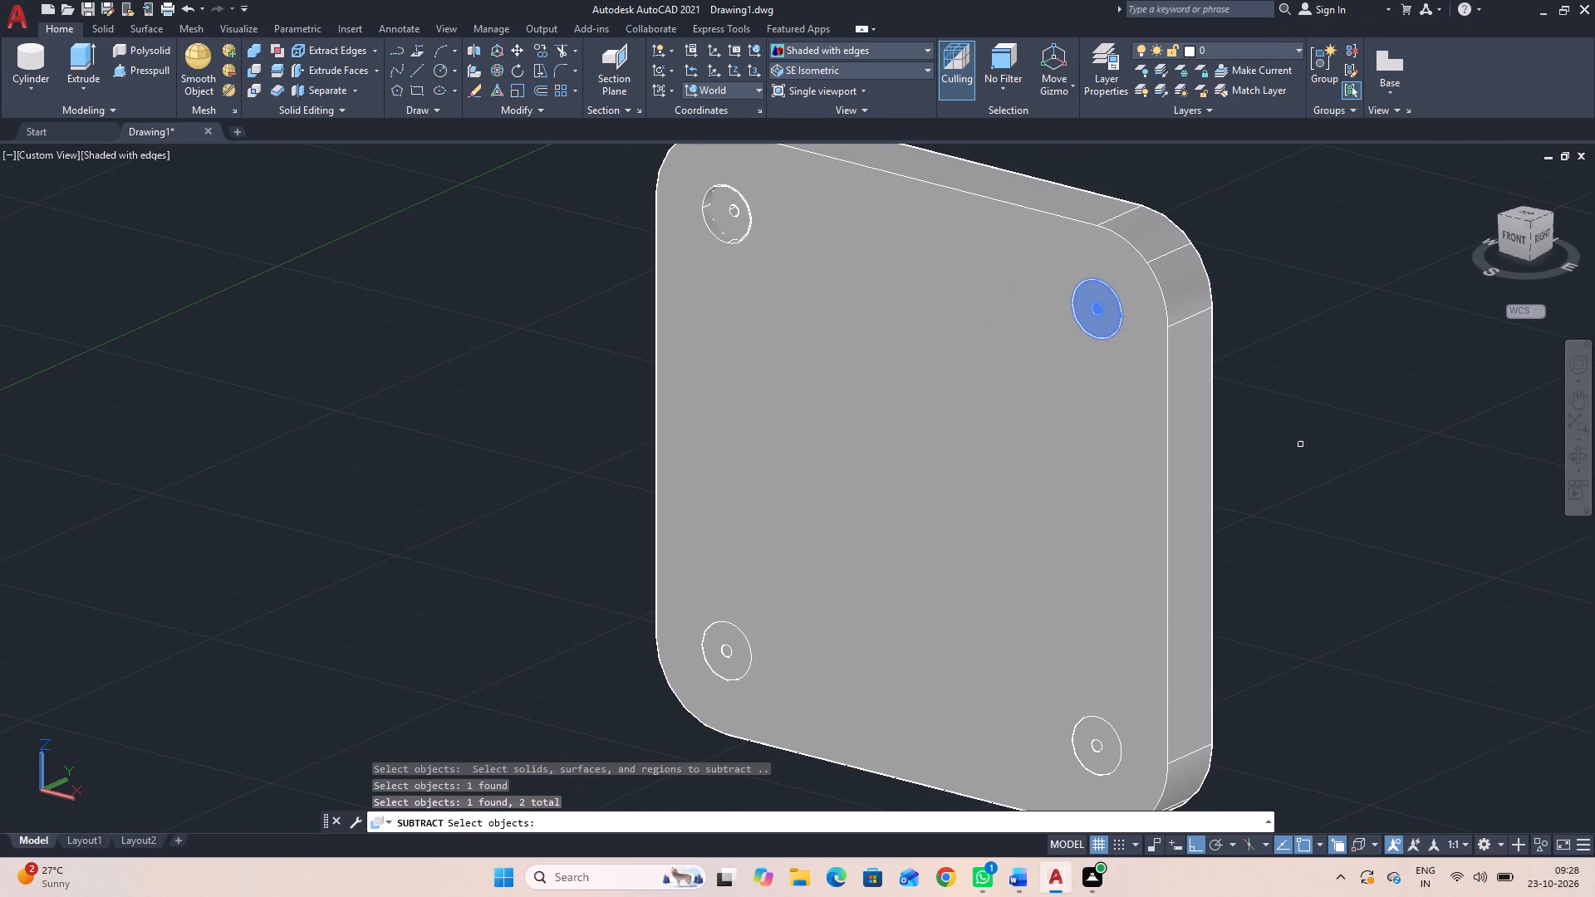
{"action": "middle_click_drag", "start_coordinate": [1300, 445], "coordinate": [1250, 335]}
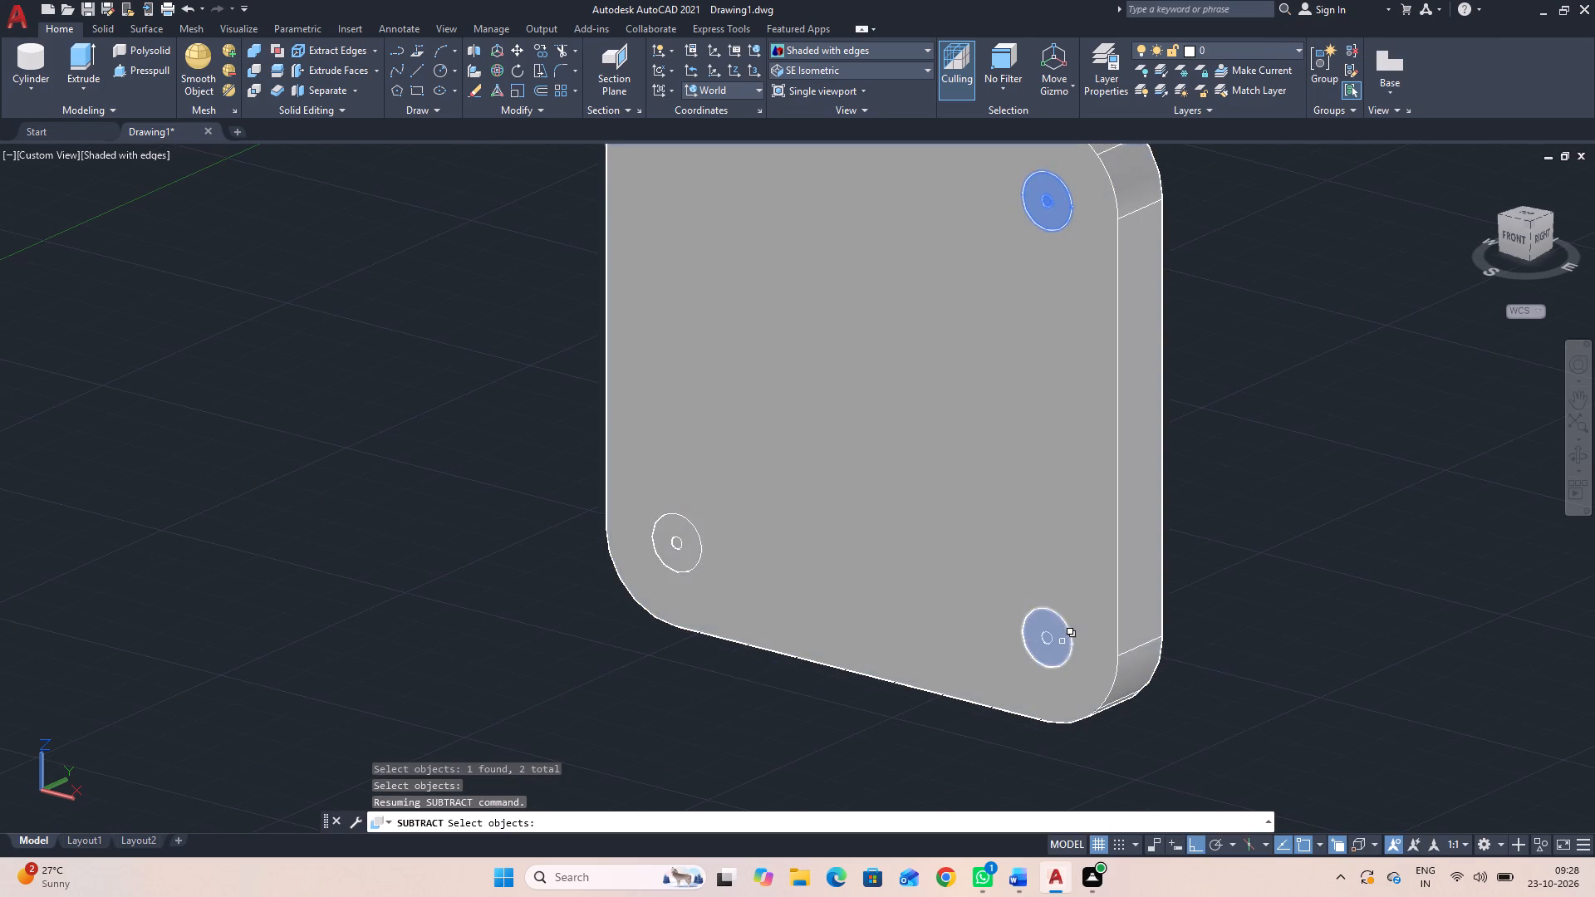
{"action": "left_click", "coordinate": [1063, 642]}
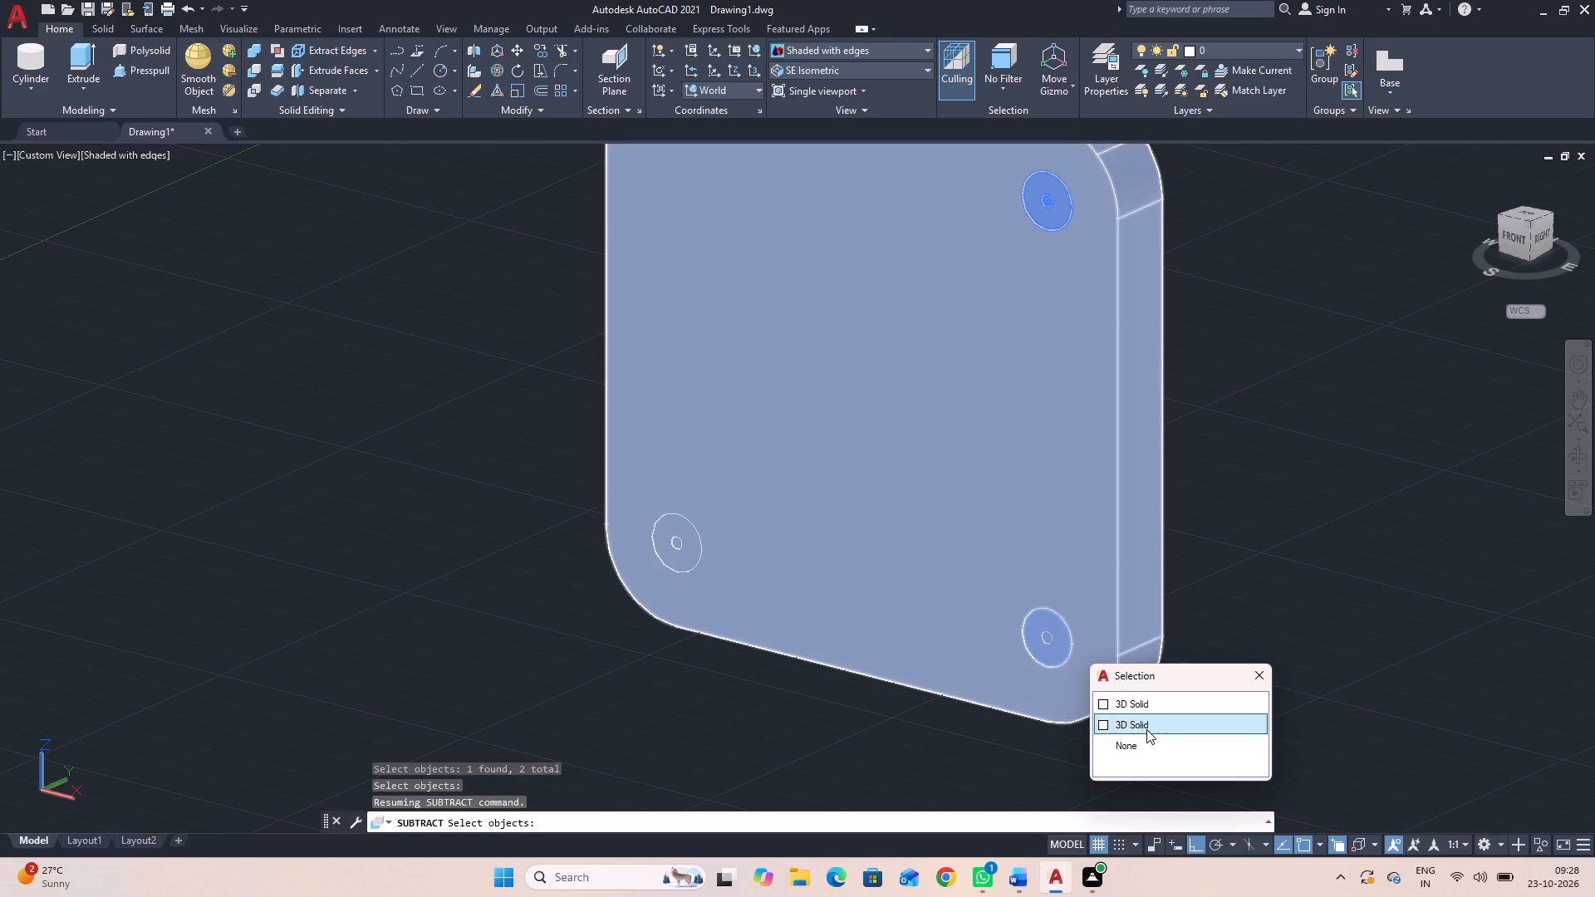
{"action": "left_click", "coordinate": [1144, 728]}
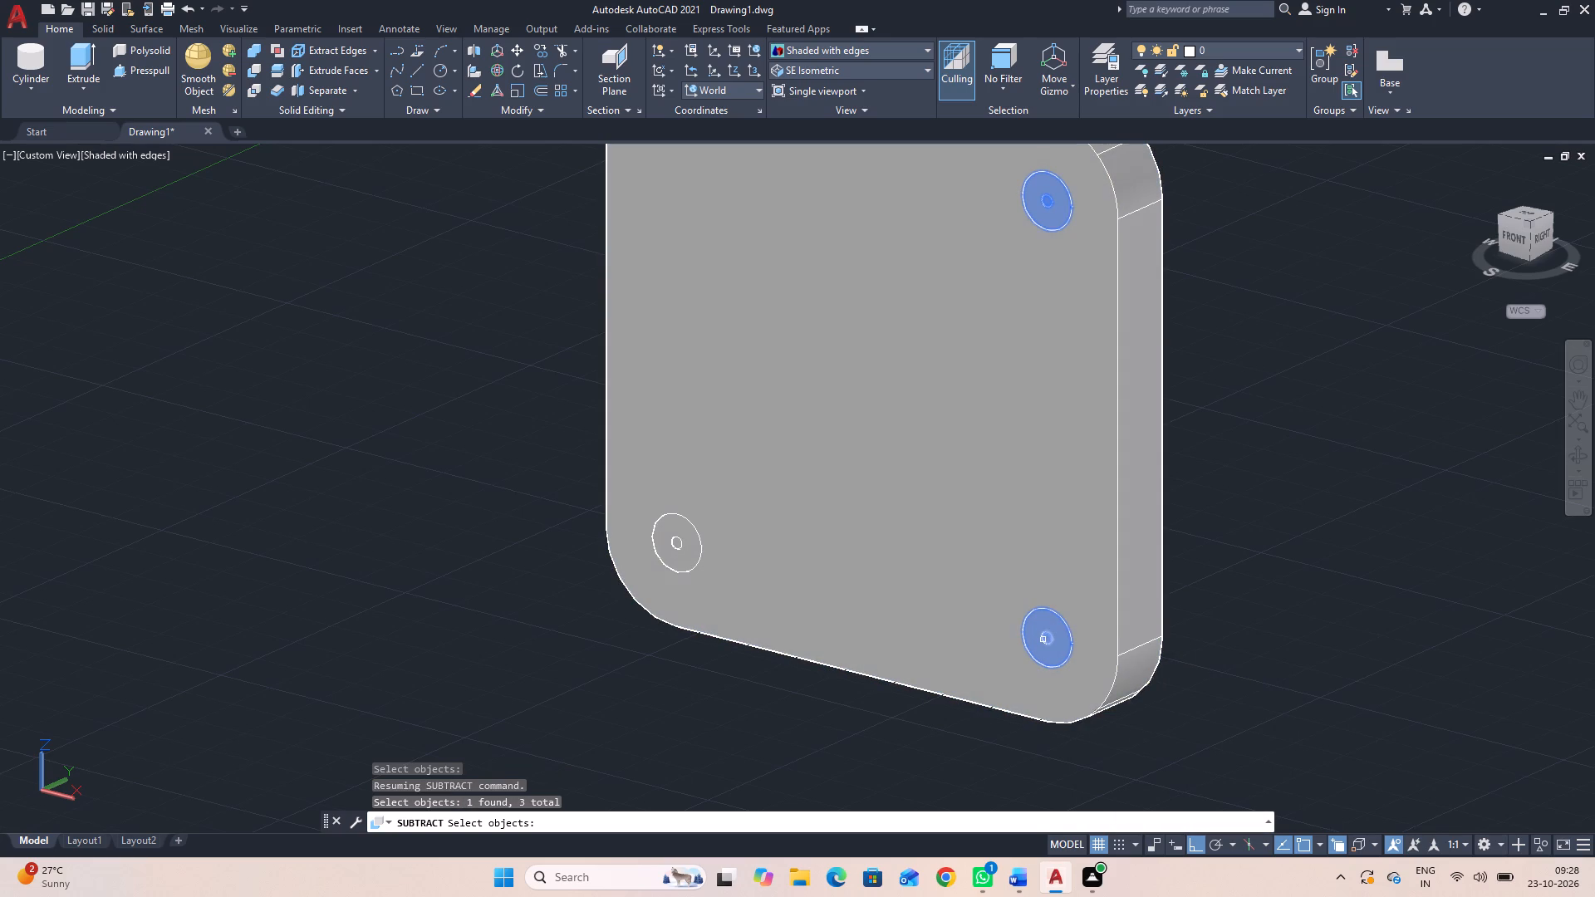
{"action": "left_click", "coordinate": [1044, 640]}
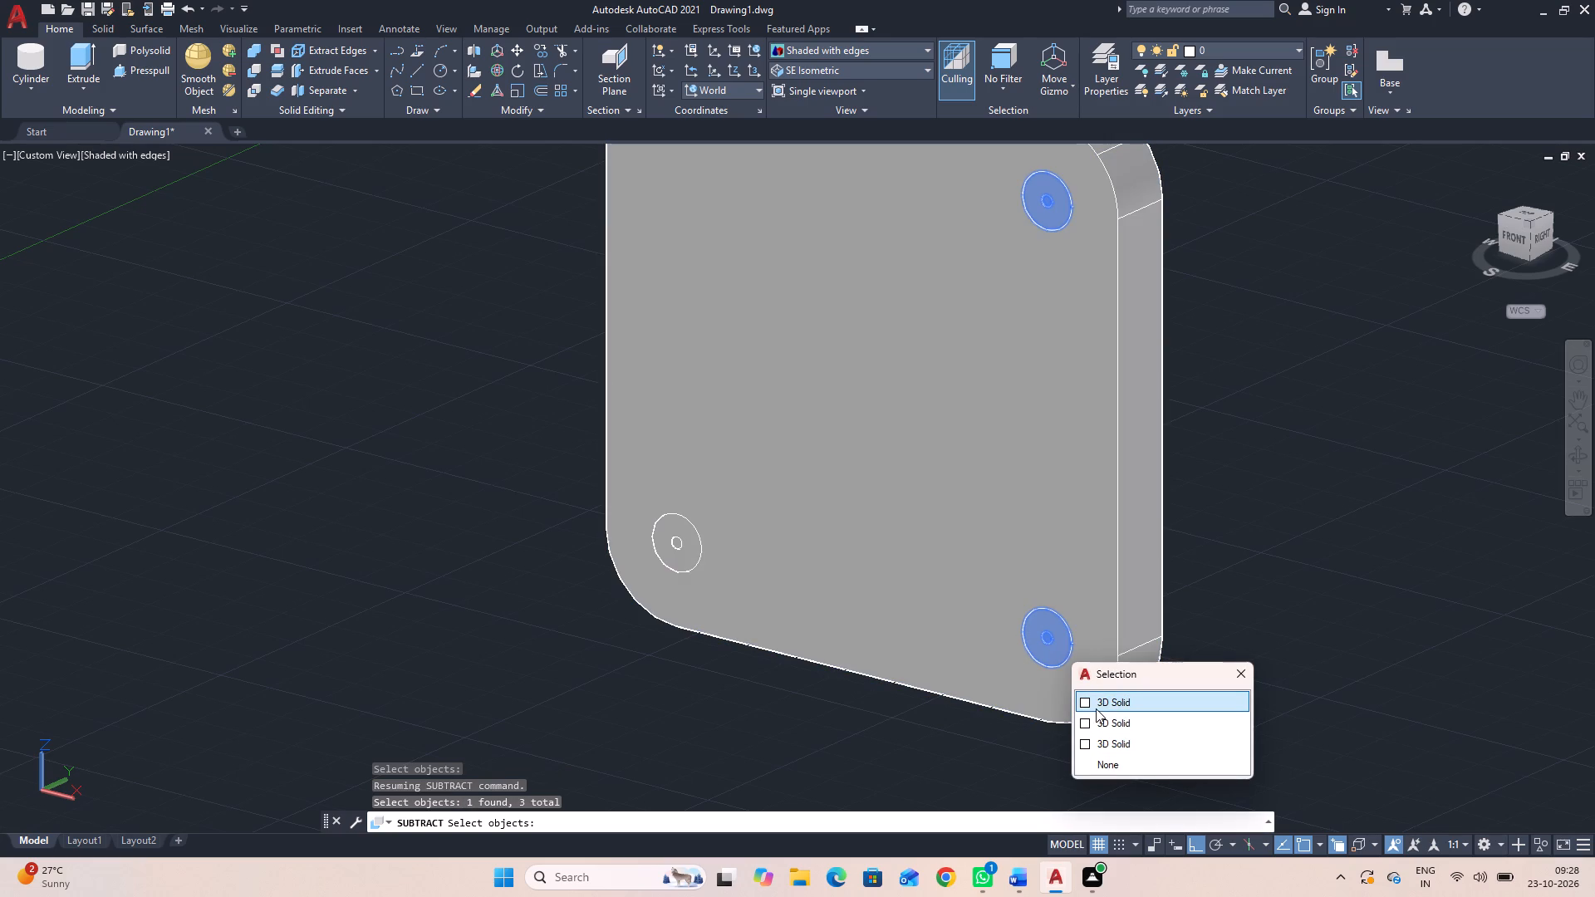
{"action": "left_click", "coordinate": [1097, 708]}
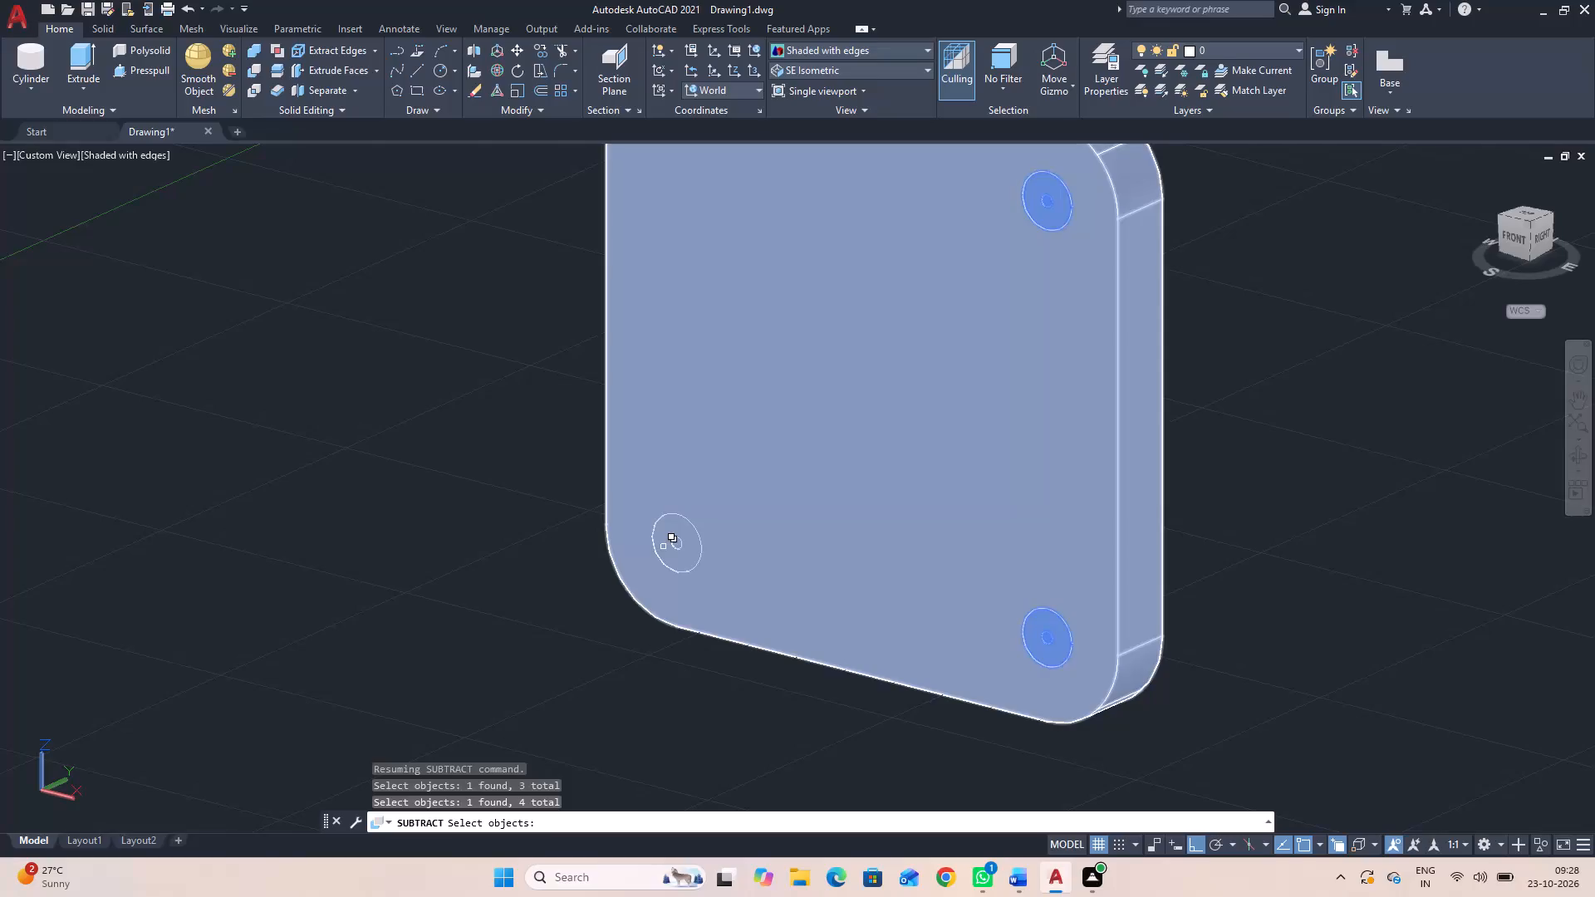
{"action": "left_click", "coordinate": [664, 547]}
{"action": "left_click", "coordinate": [744, 622]}
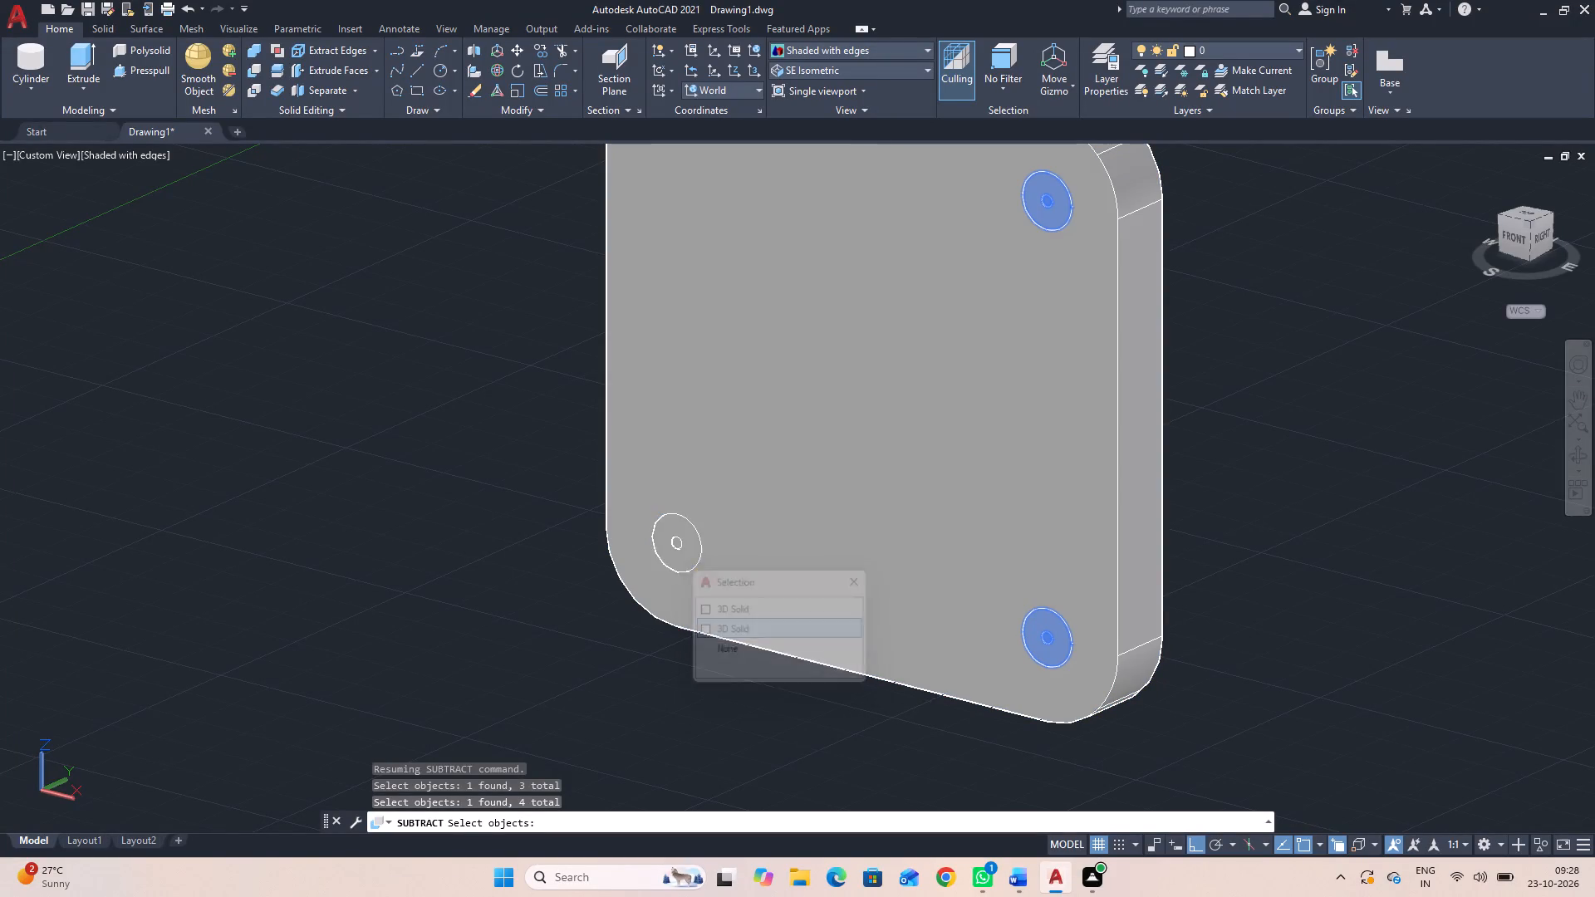
{"action": "left_click", "coordinate": [676, 543]}
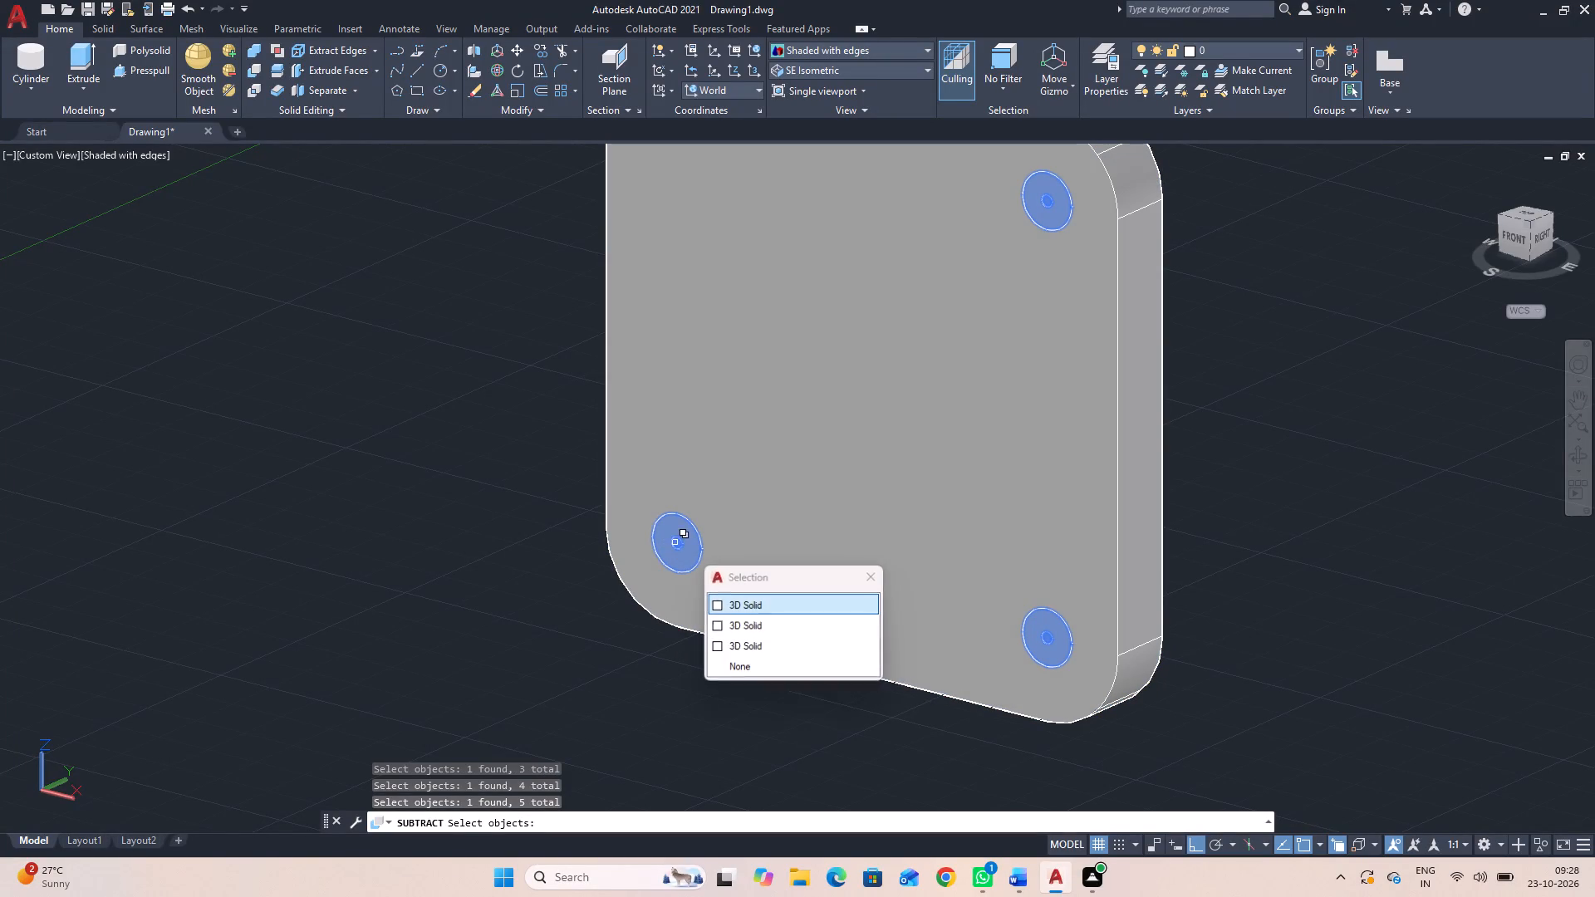
{"action": "left_click", "coordinate": [788, 600]}
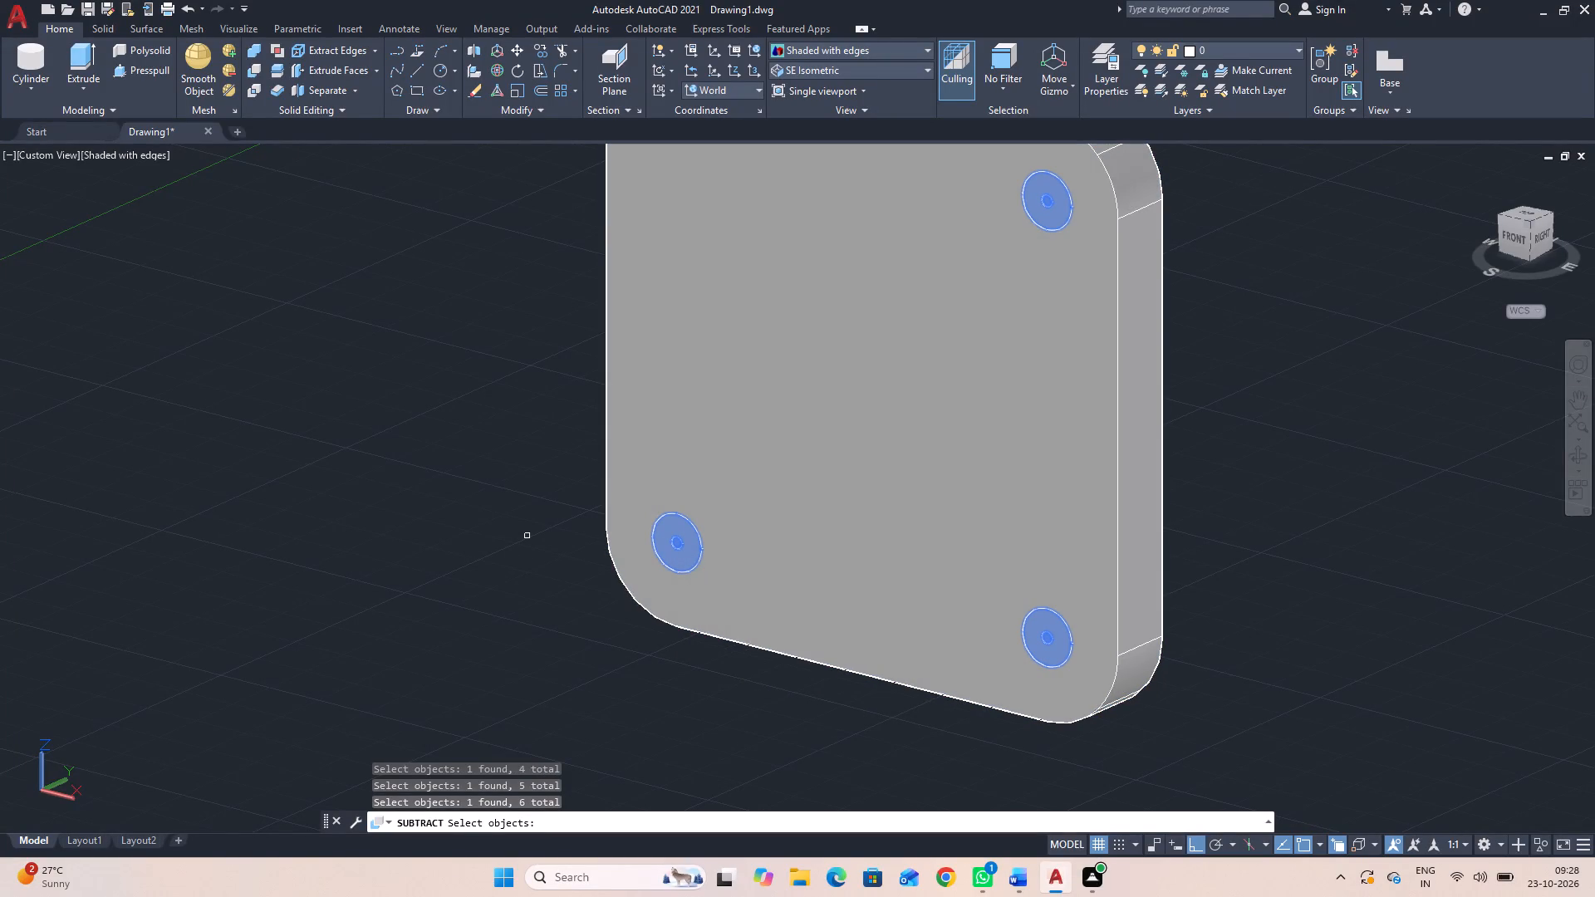
{"action": "key", "text": "Return"}
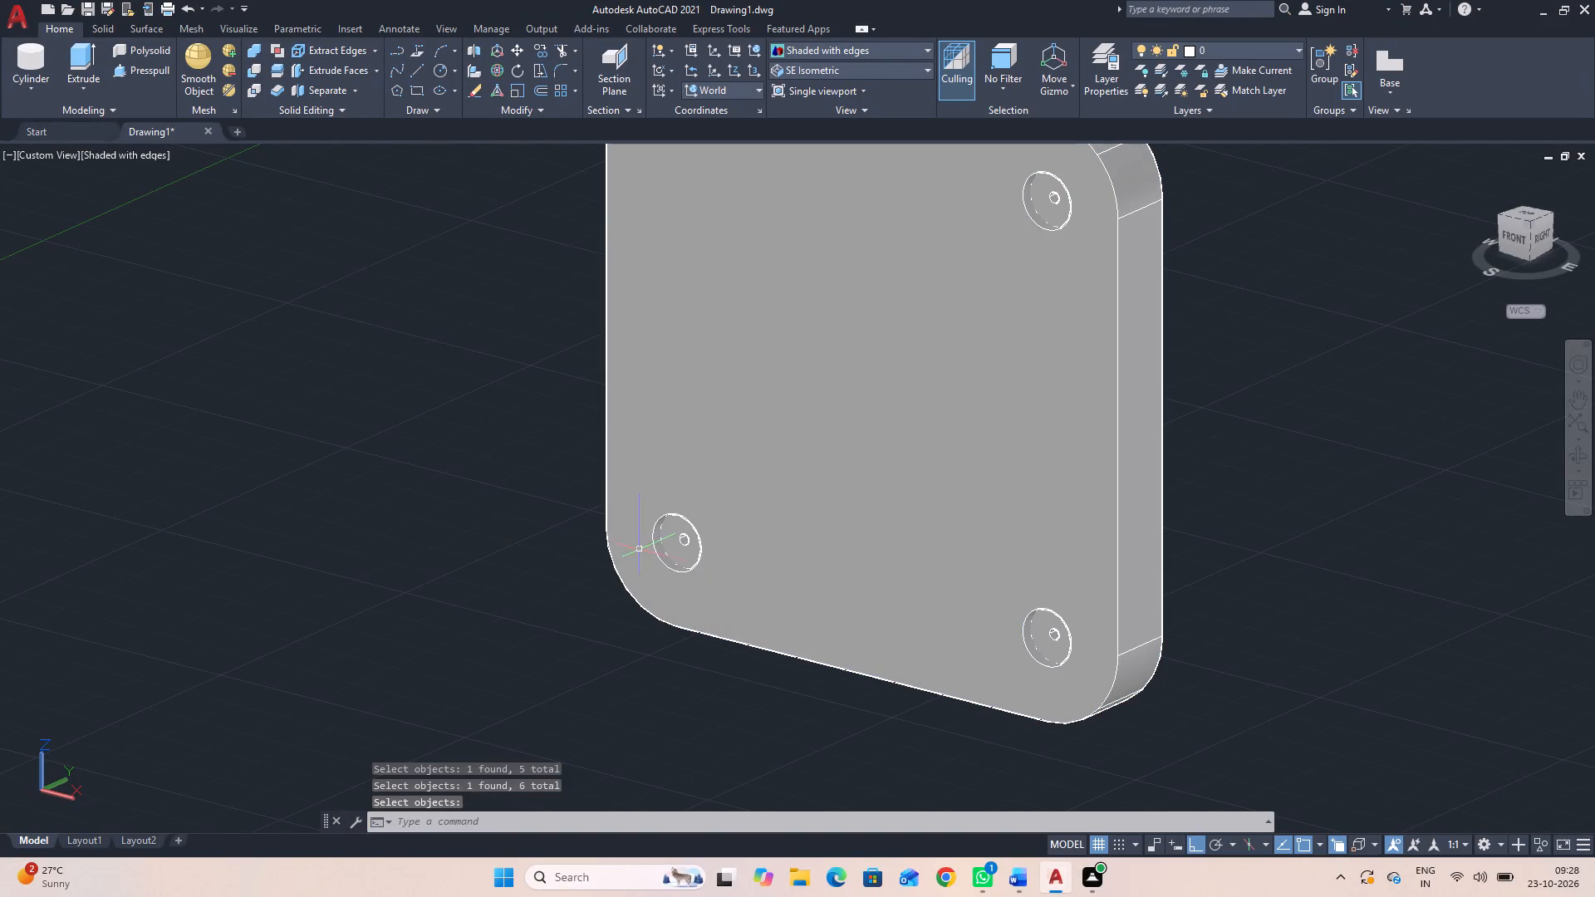
Examine the stepped corner holes from the front and back of the plate.
{"action": "left_click", "coordinate": [1578, 448]}
{"action": "left_click_drag", "start_coordinate": [1343, 525], "coordinate": [1362, 497]}
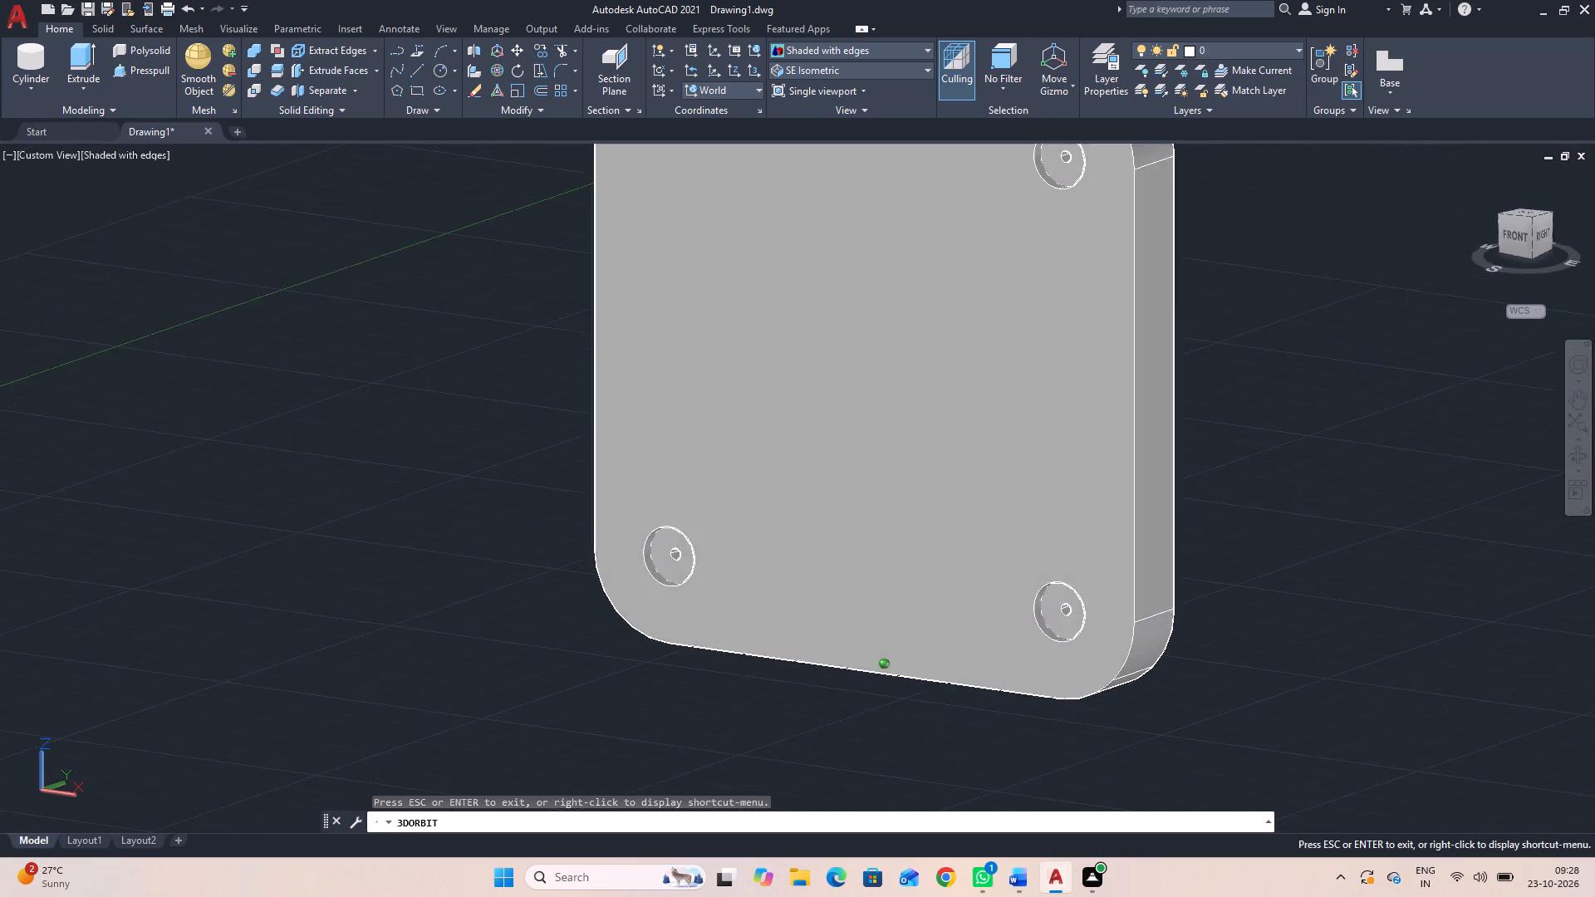
{"action": "left_click_drag", "start_coordinate": [1362, 497], "coordinate": [1440, 525]}
{"action": "scroll", "coordinate": [1335, 498], "scroll_direction": "down", "scroll_amount": 4}
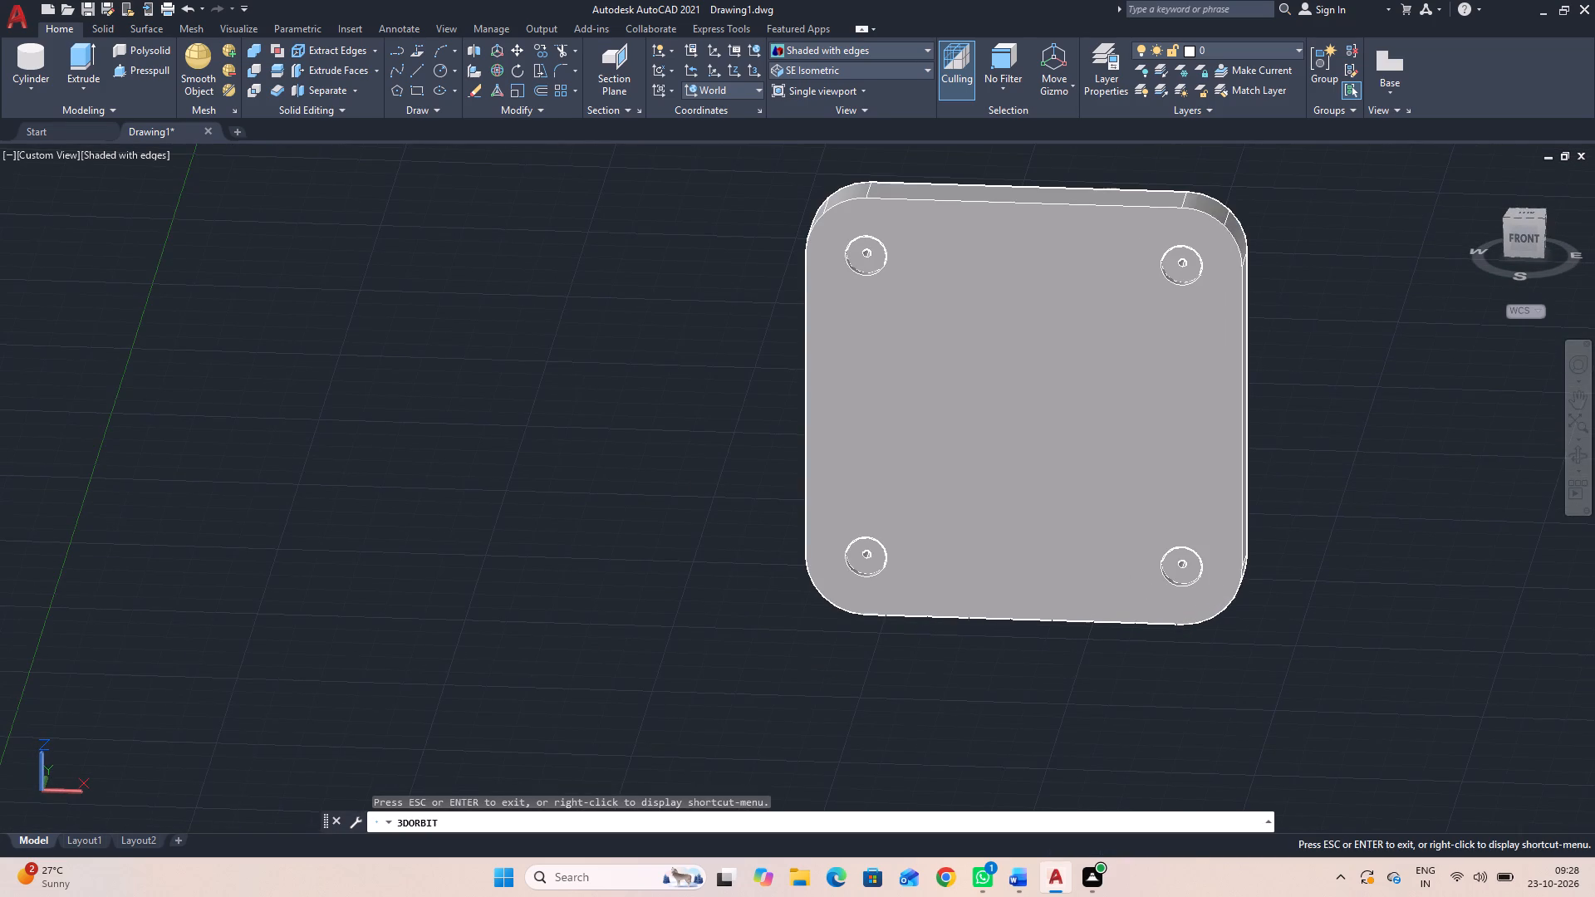
{"action": "left_click", "coordinate": [1343, 551]}
{"action": "left_click_drag", "start_coordinate": [1337, 541], "coordinate": [814, 594]}
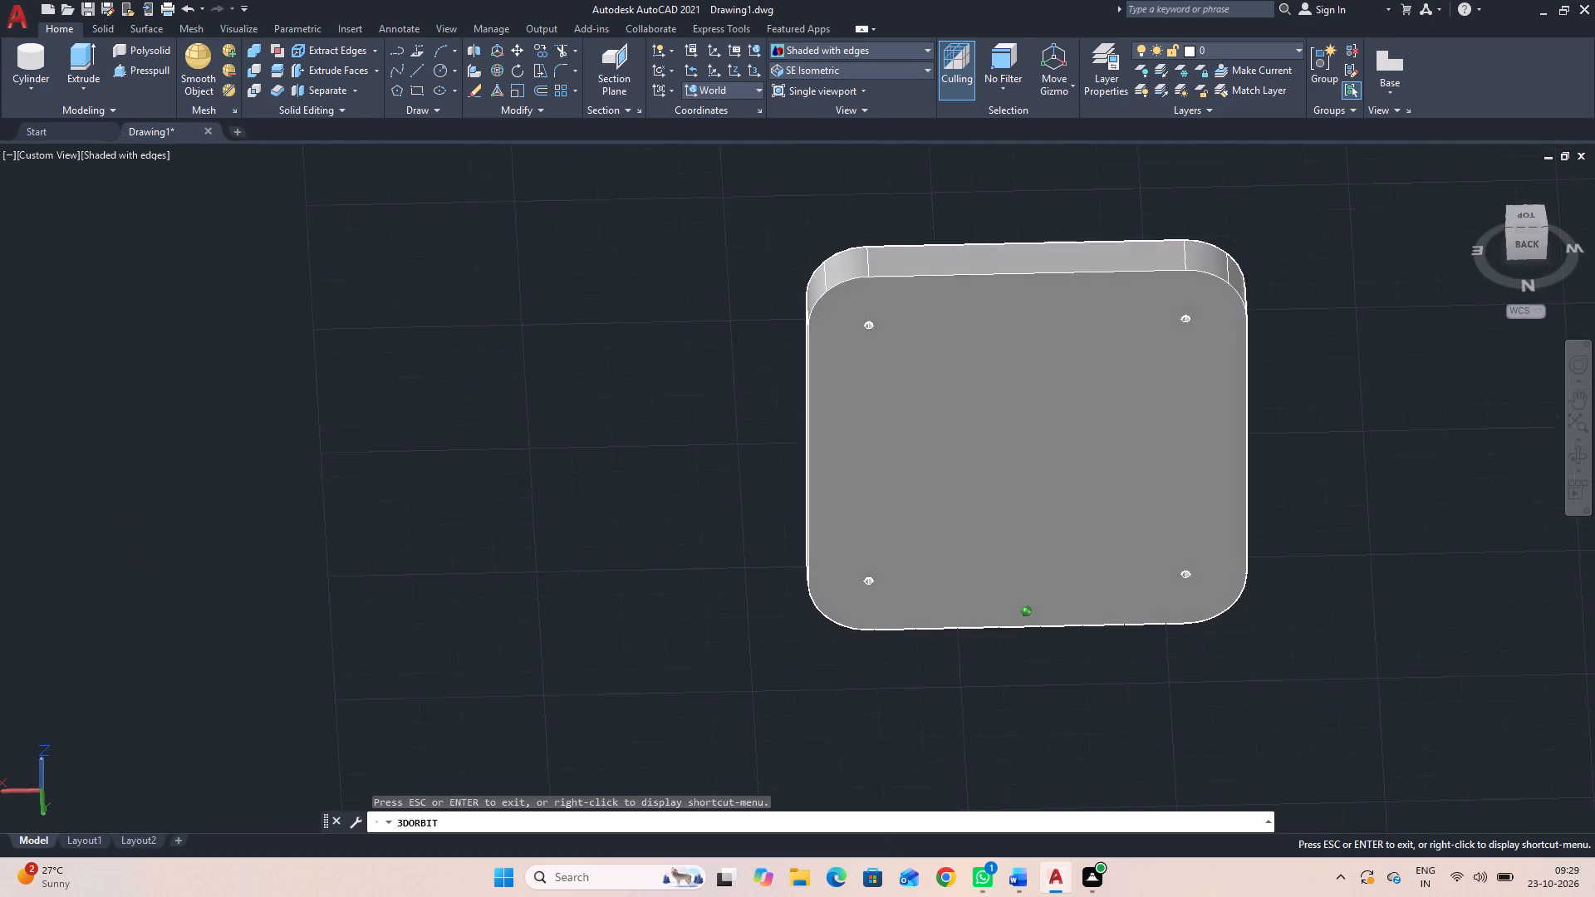
{"action": "left_click_drag", "start_coordinate": [814, 594], "coordinate": [1141, 556]}
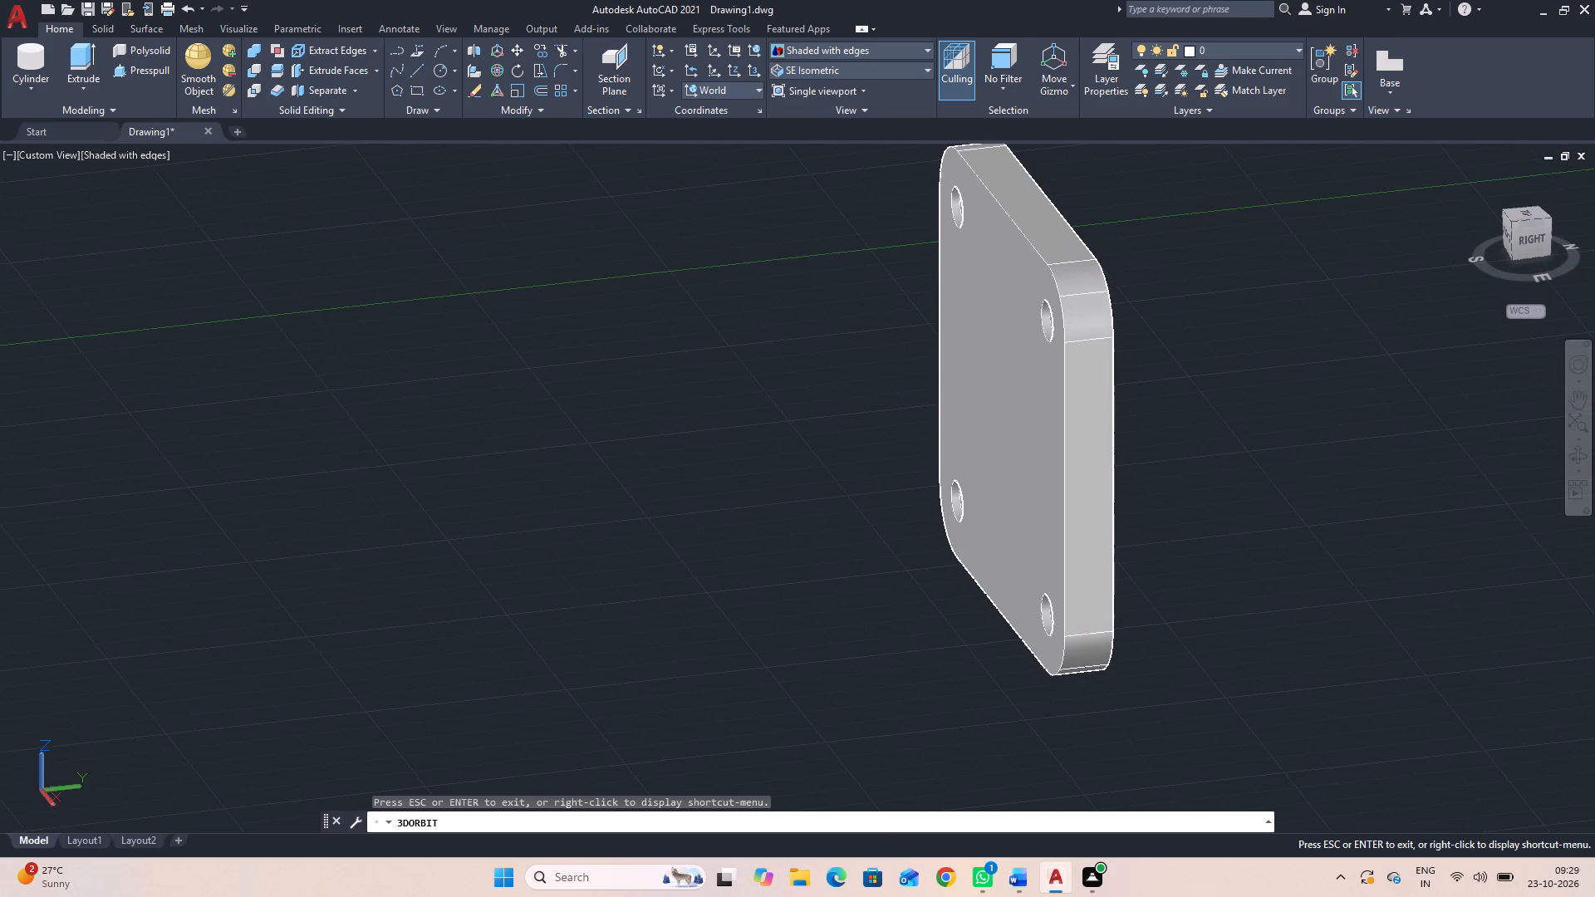
{"action": "left_click_drag", "start_coordinate": [1005, 561], "coordinate": [1107, 553]}
{"action": "middle_click_drag", "start_coordinate": [1216, 527], "coordinate": [1129, 553]}
{"action": "key", "text": "Escape"}
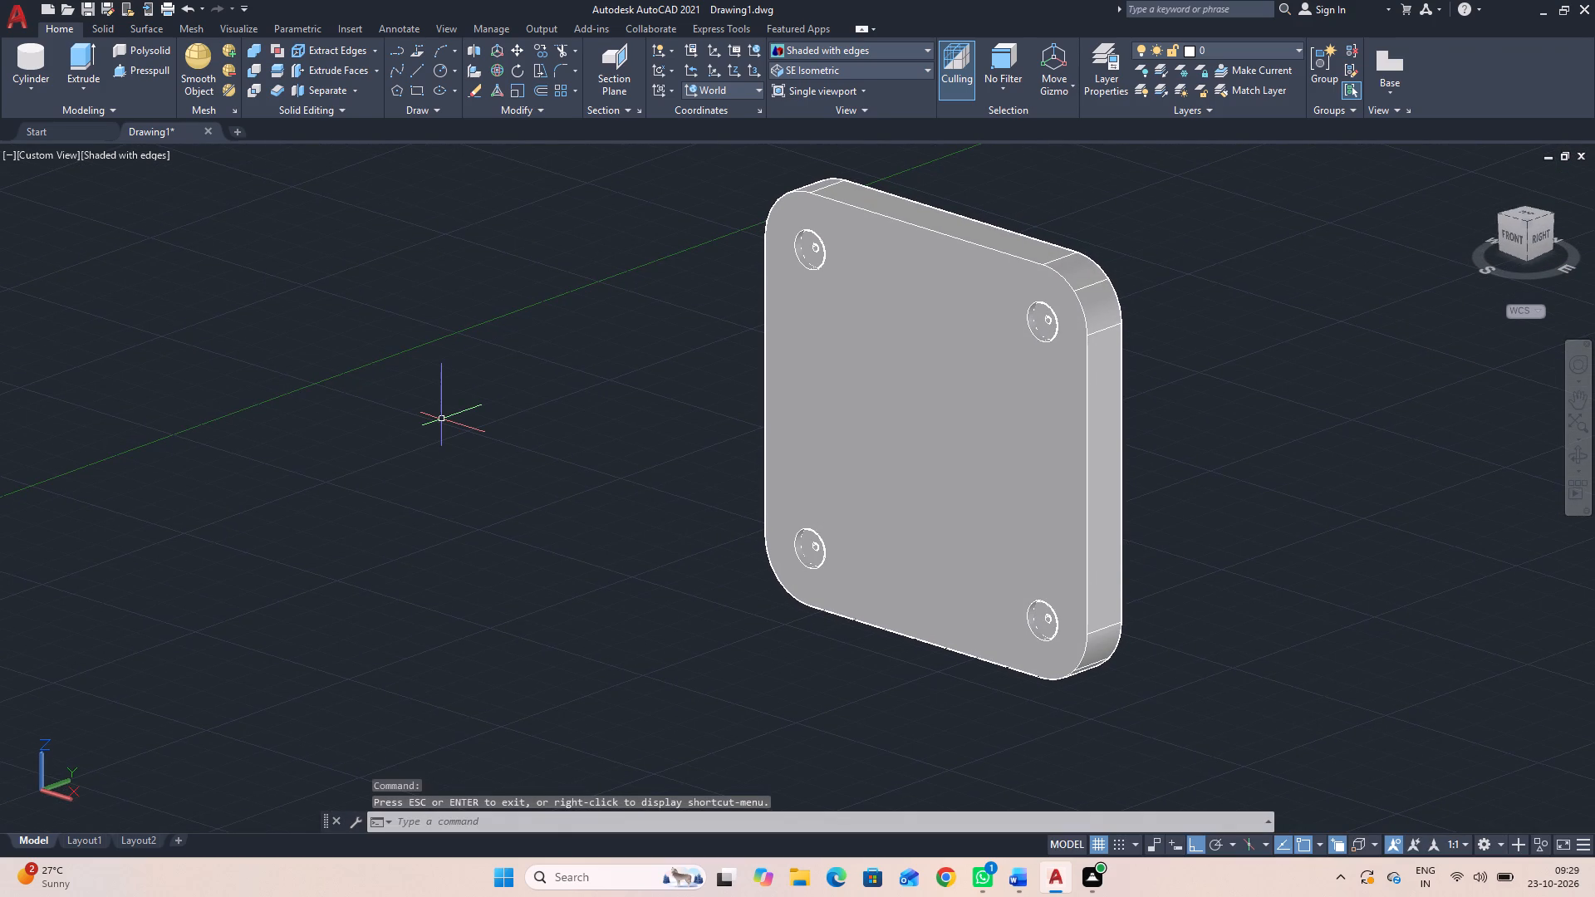
Draw lines on the front face from the -X edge's midpoint to the face centre, and up to the top edge's midpoint.
{"action": "type", "text": "l"}
{"action": "key", "text": "space"}
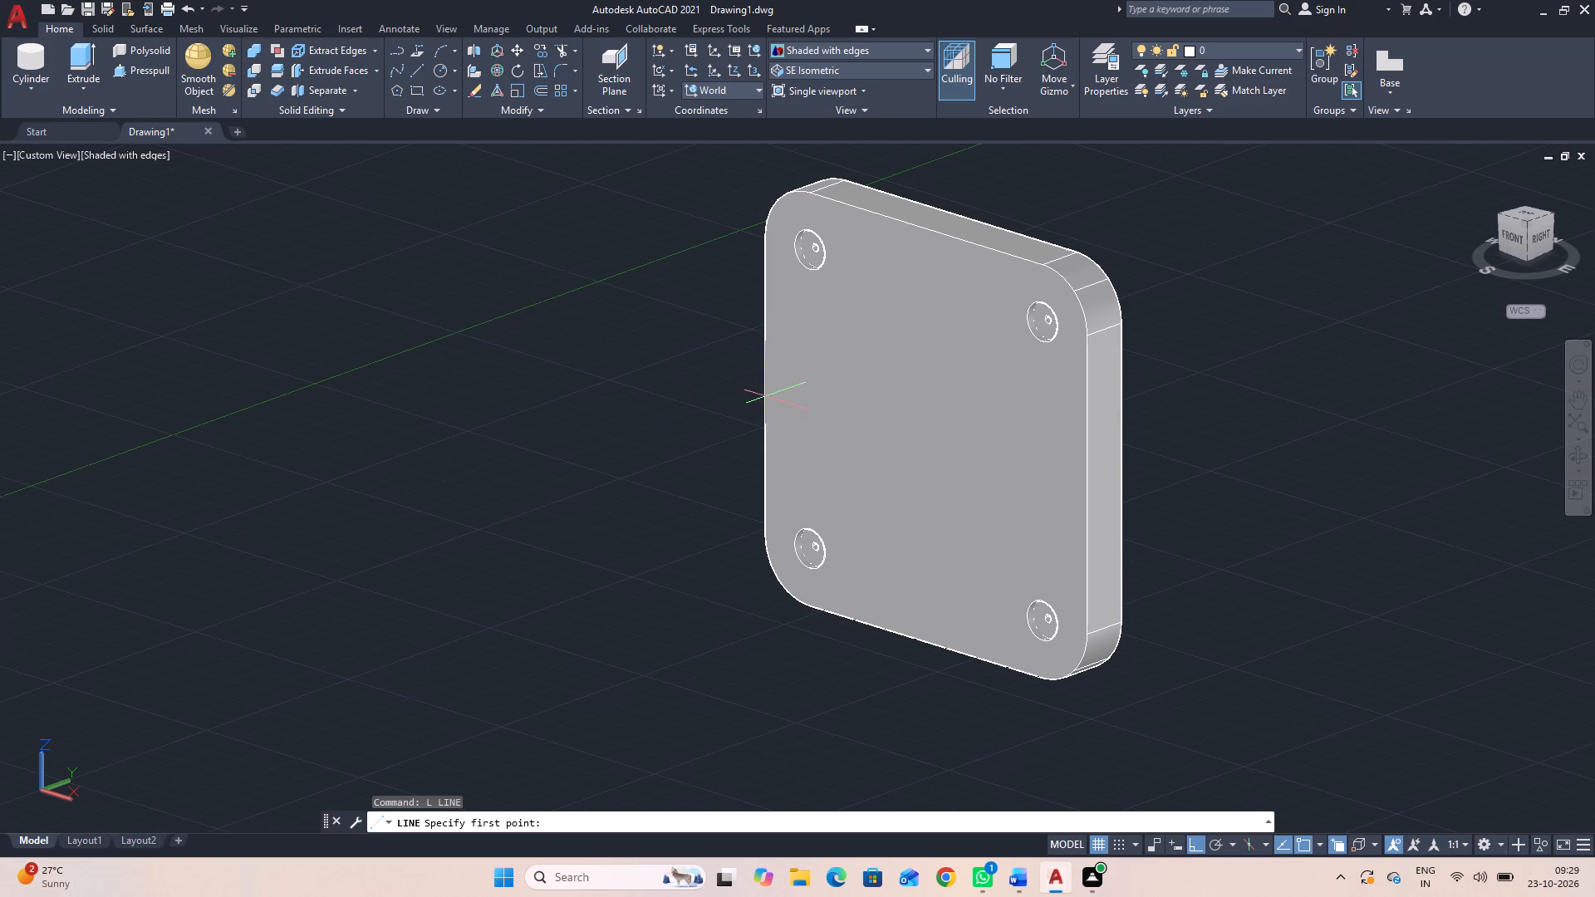
{"action": "left_click", "coordinate": [770, 385]}
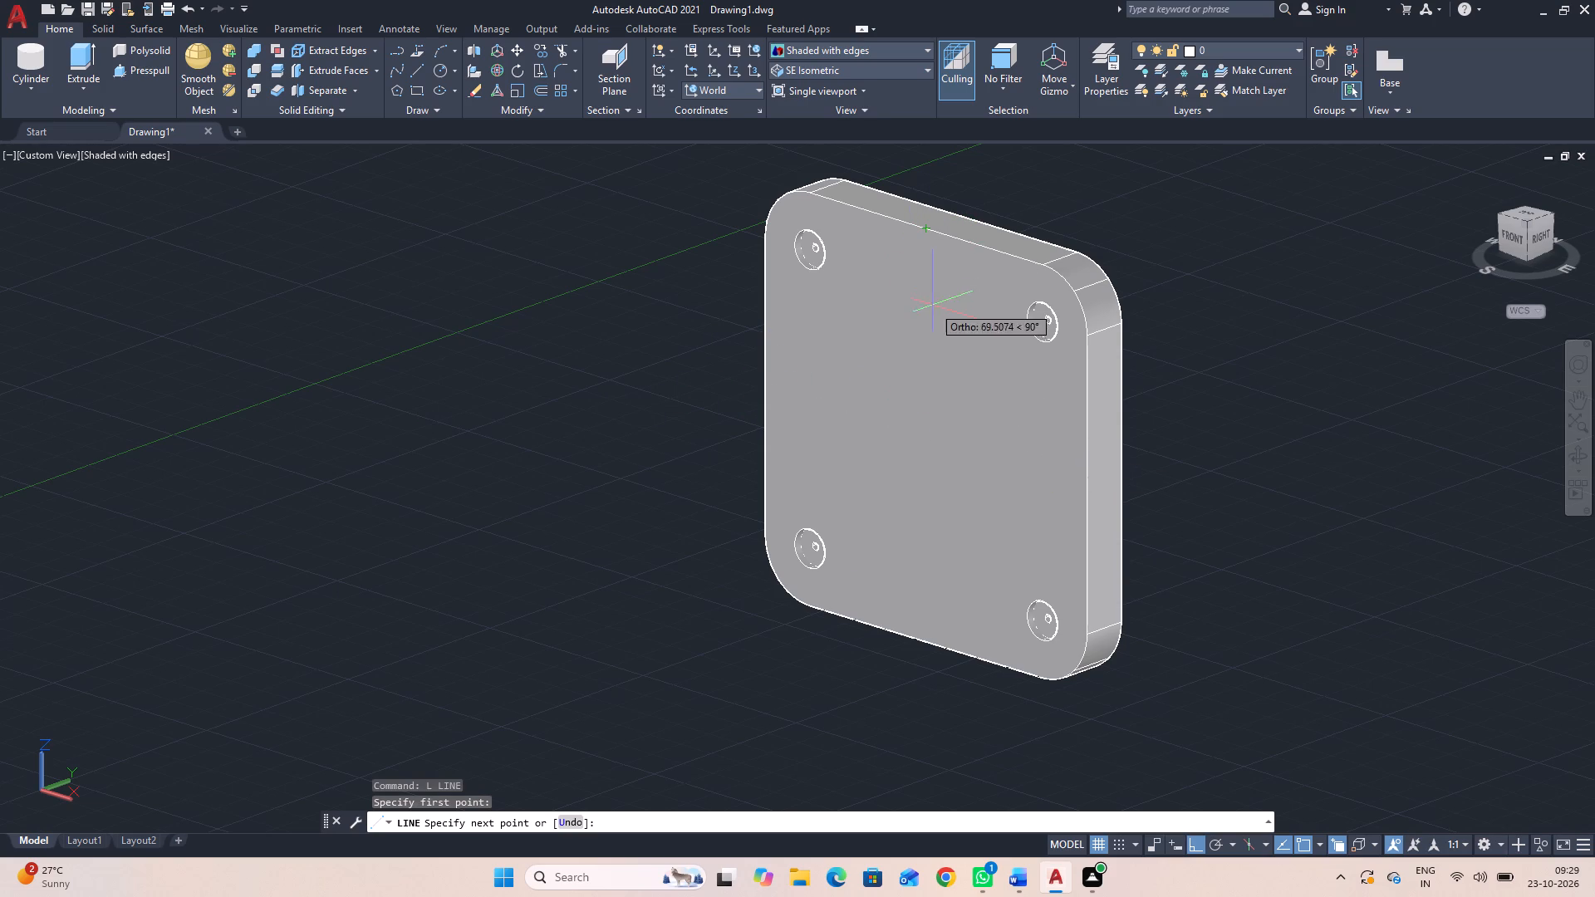
{"action": "left_click", "coordinate": [924, 439]}
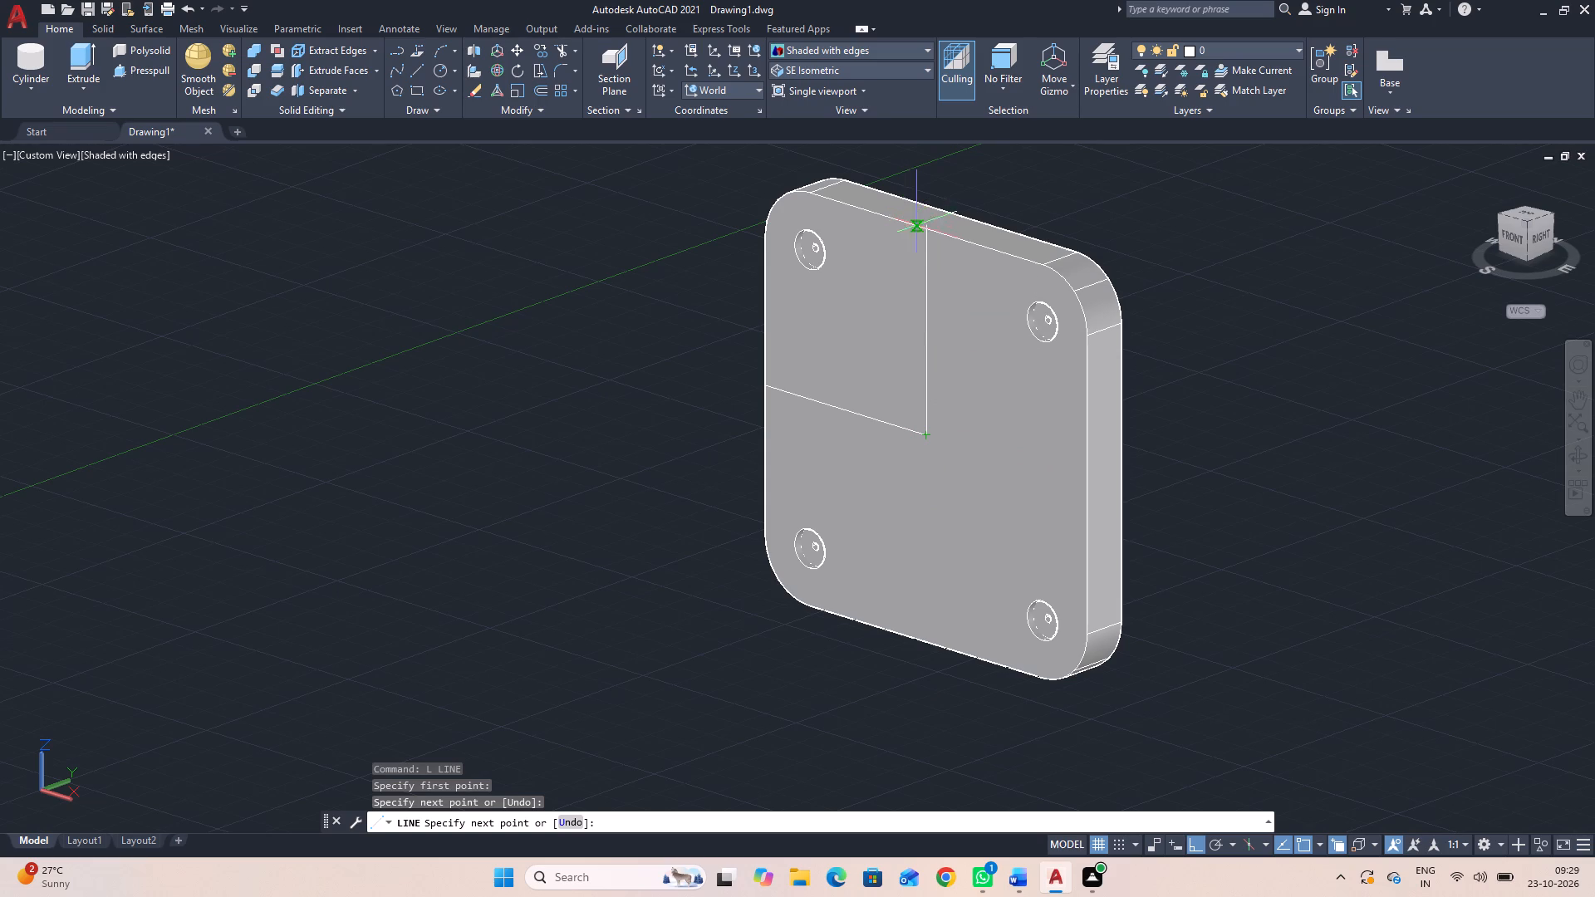
{"action": "left_click", "coordinate": [926, 233]}
{"action": "key", "text": "Escape"}
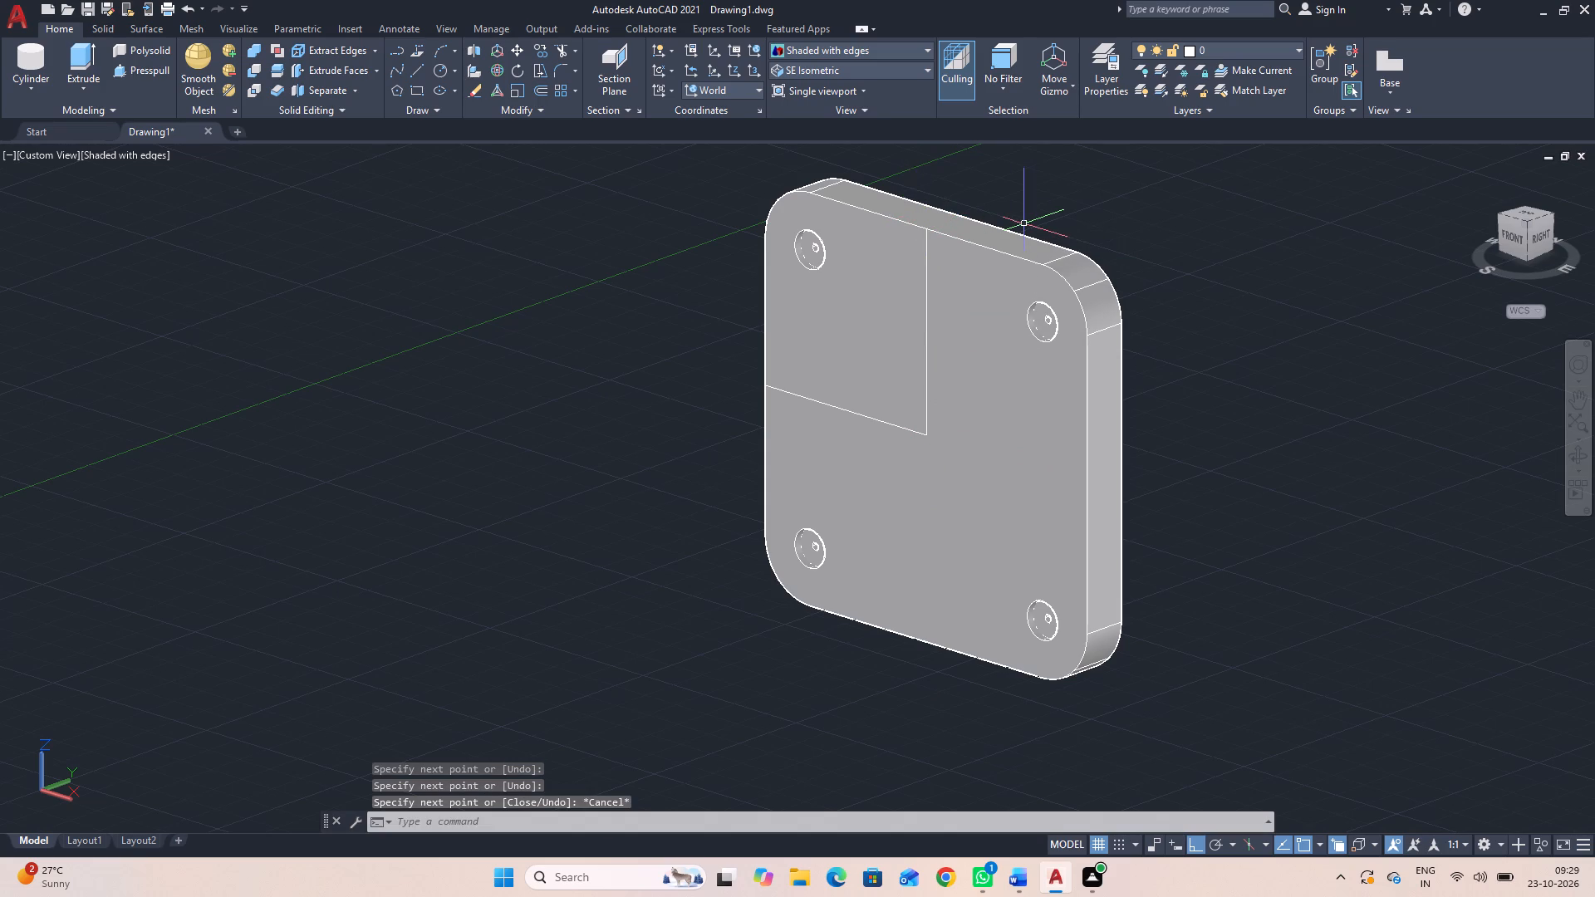
Create a radius 22 cylinder at the front face centre where the lines meet, with its axis endpoint 96 units in the -Y direction.
{"action": "left_click", "coordinate": [32, 56]}
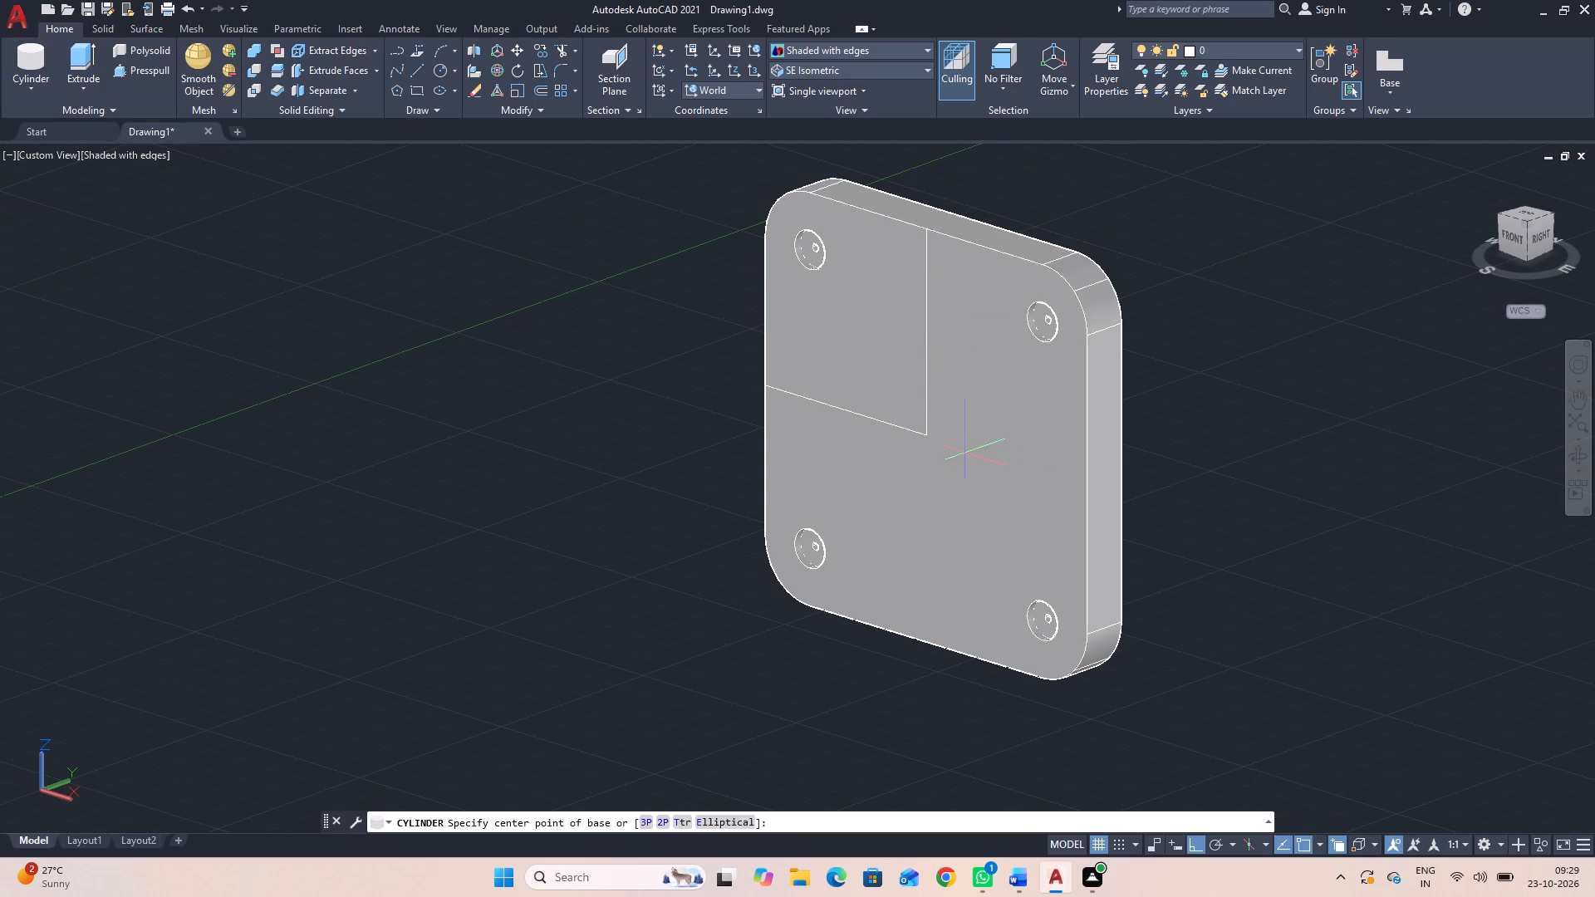
{"action": "left_click", "coordinate": [926, 435]}
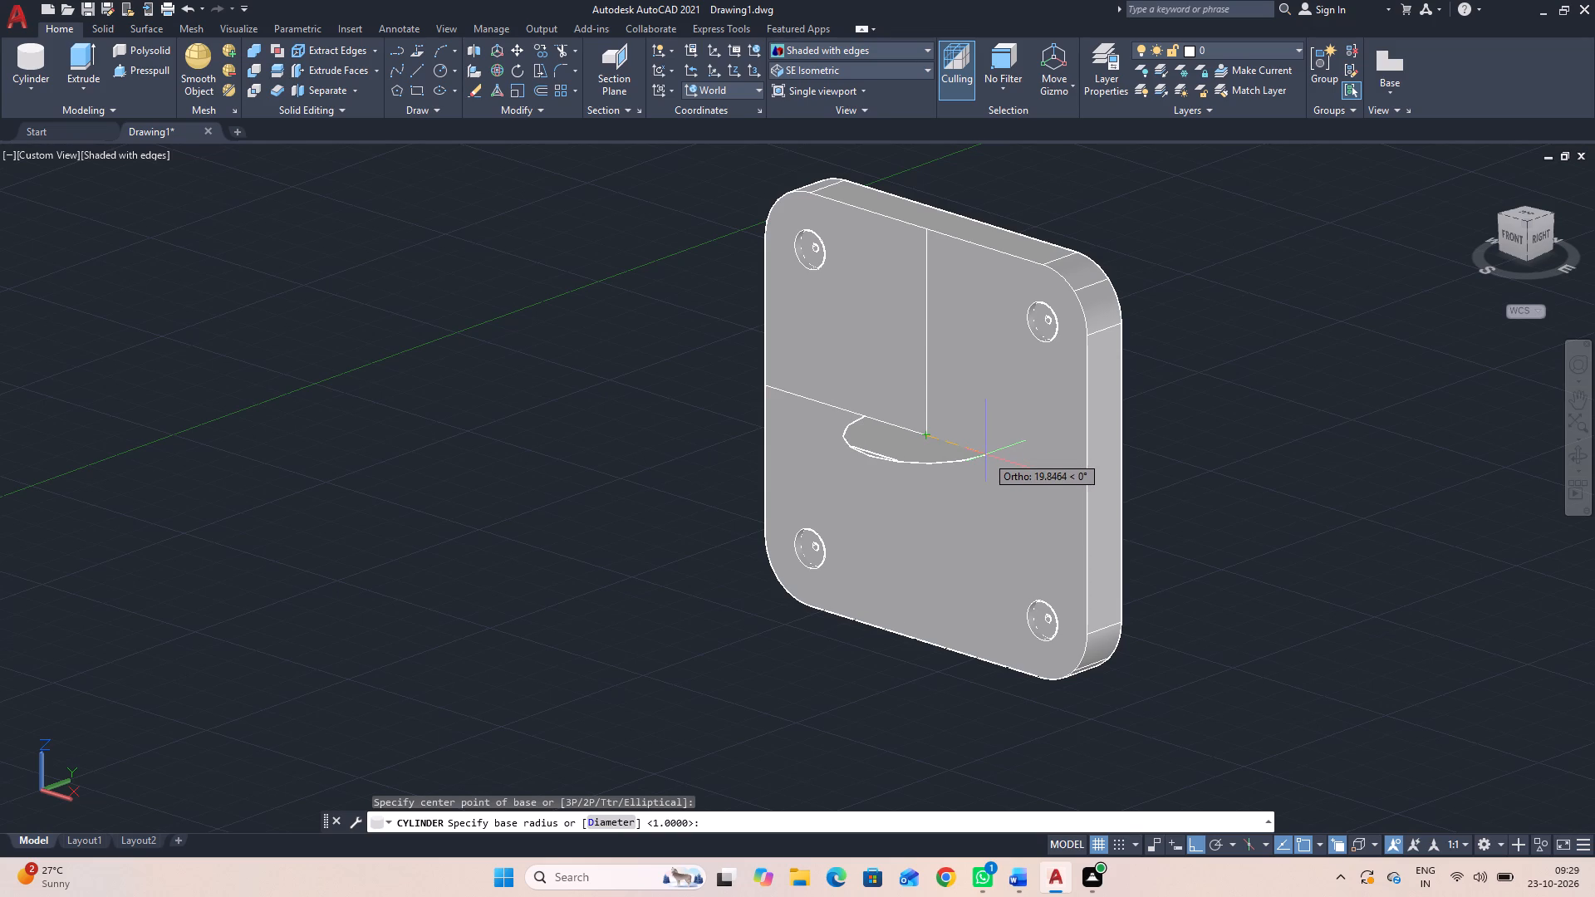
{"action": "type", "text": "22"}
{"action": "key", "text": "Return"}
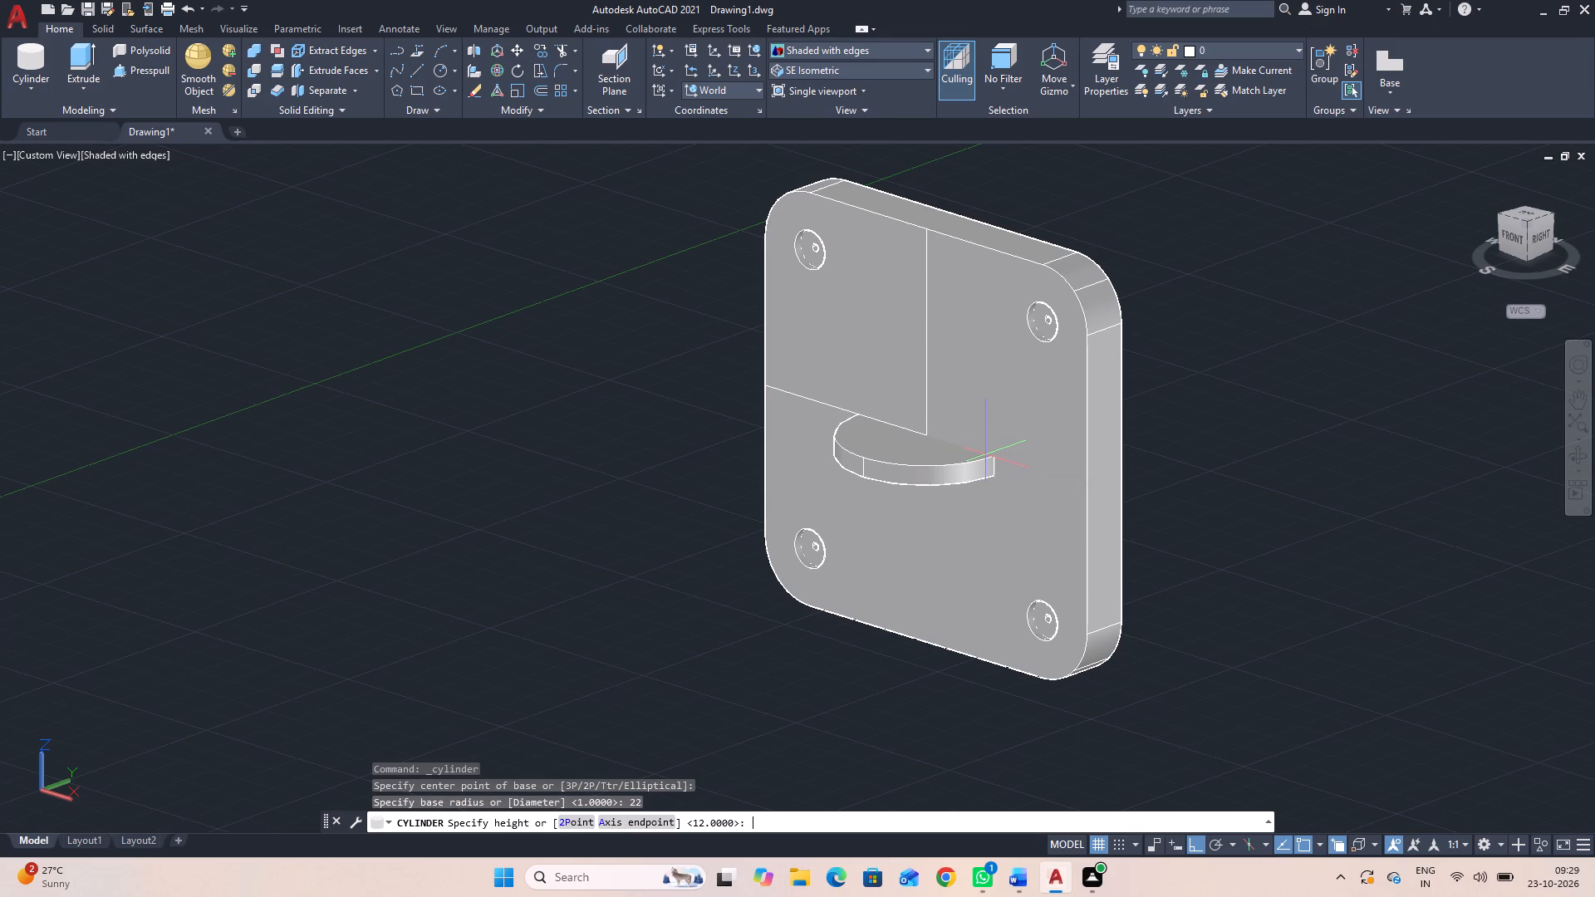
{"action": "left_click", "coordinate": [651, 819]}
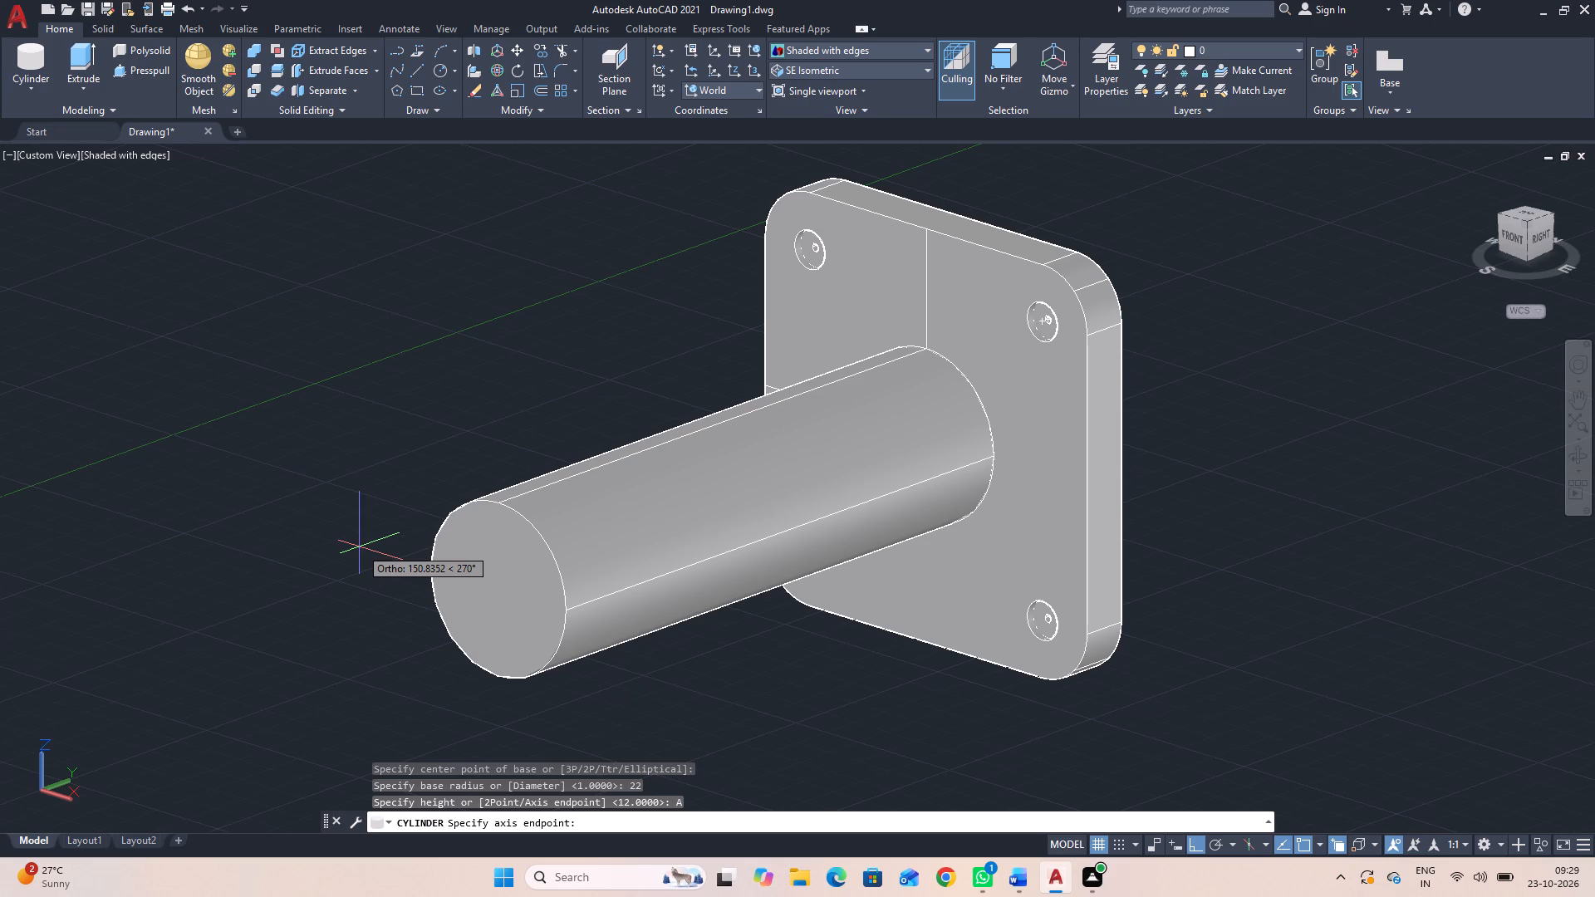
{"action": "type", "text": "96"}
{"action": "key", "text": "Return"}
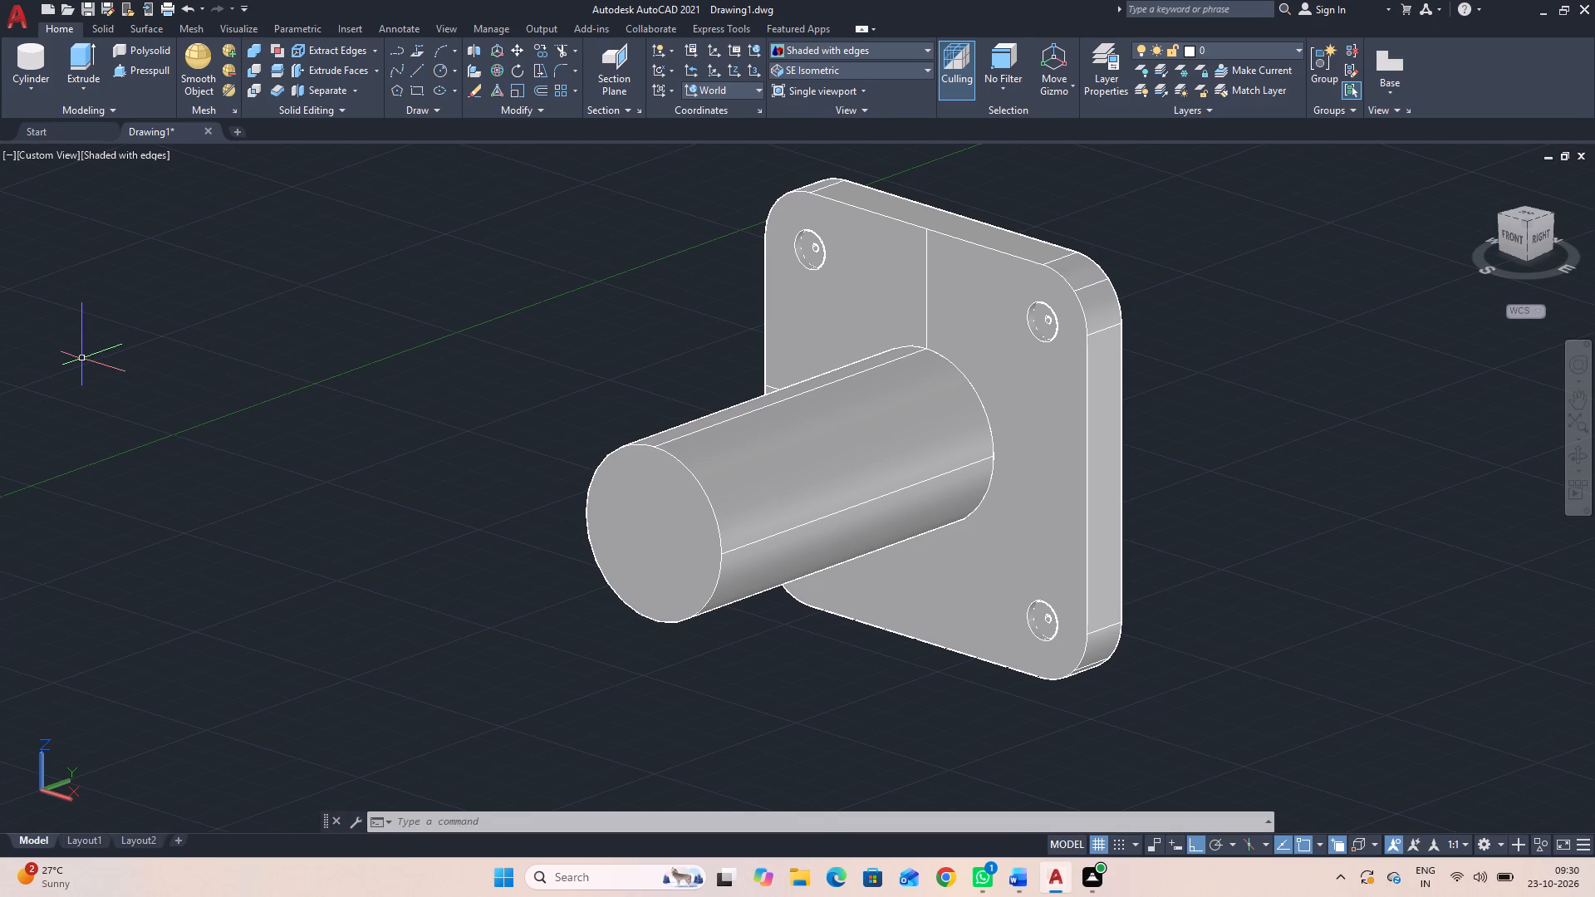
Create a diameter 25 cylinder centred on the boss's front face, with its axis endpoint 82 units in the +Y direction.
{"action": "left_click", "coordinate": [18, 51]}
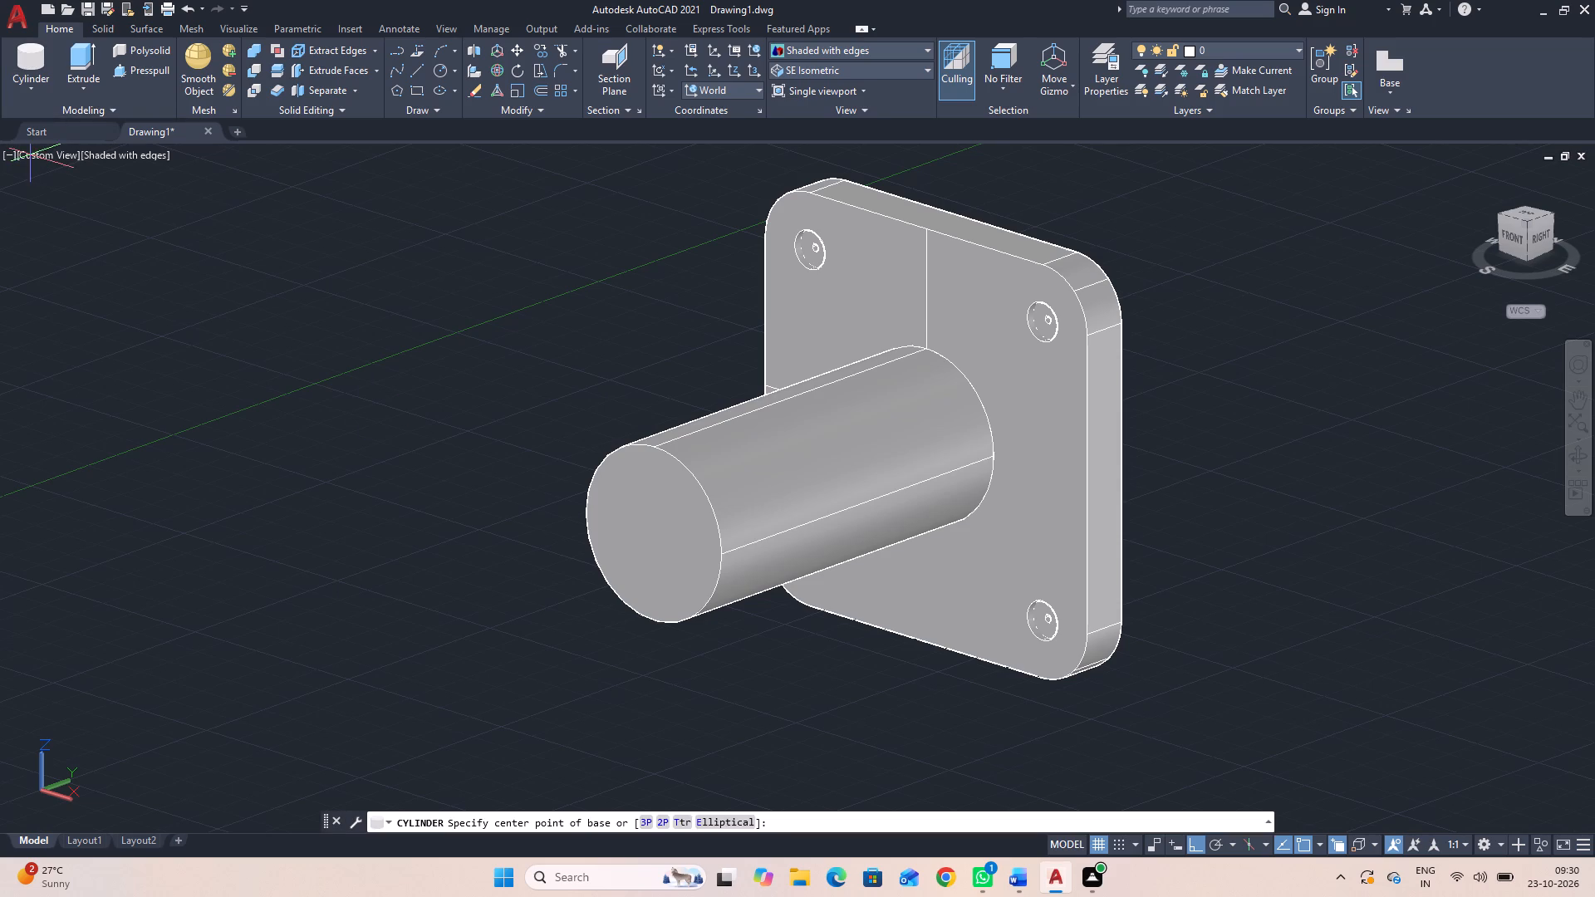
{"action": "left_click", "coordinate": [651, 533]}
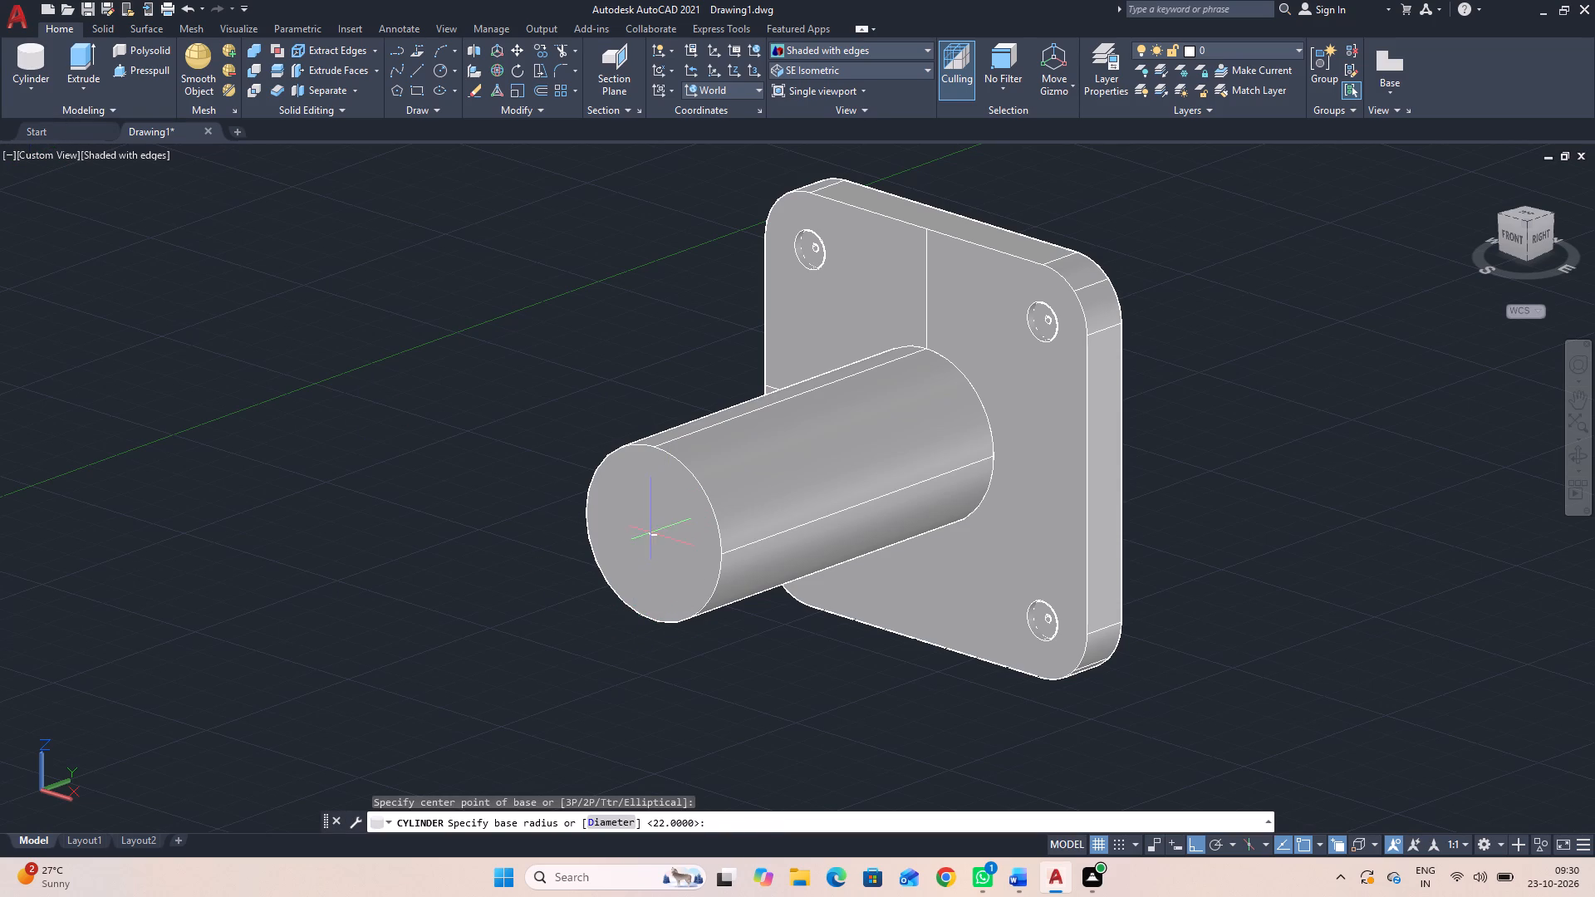
{"action": "type", "text": "d"}
{"action": "key", "text": "space"}
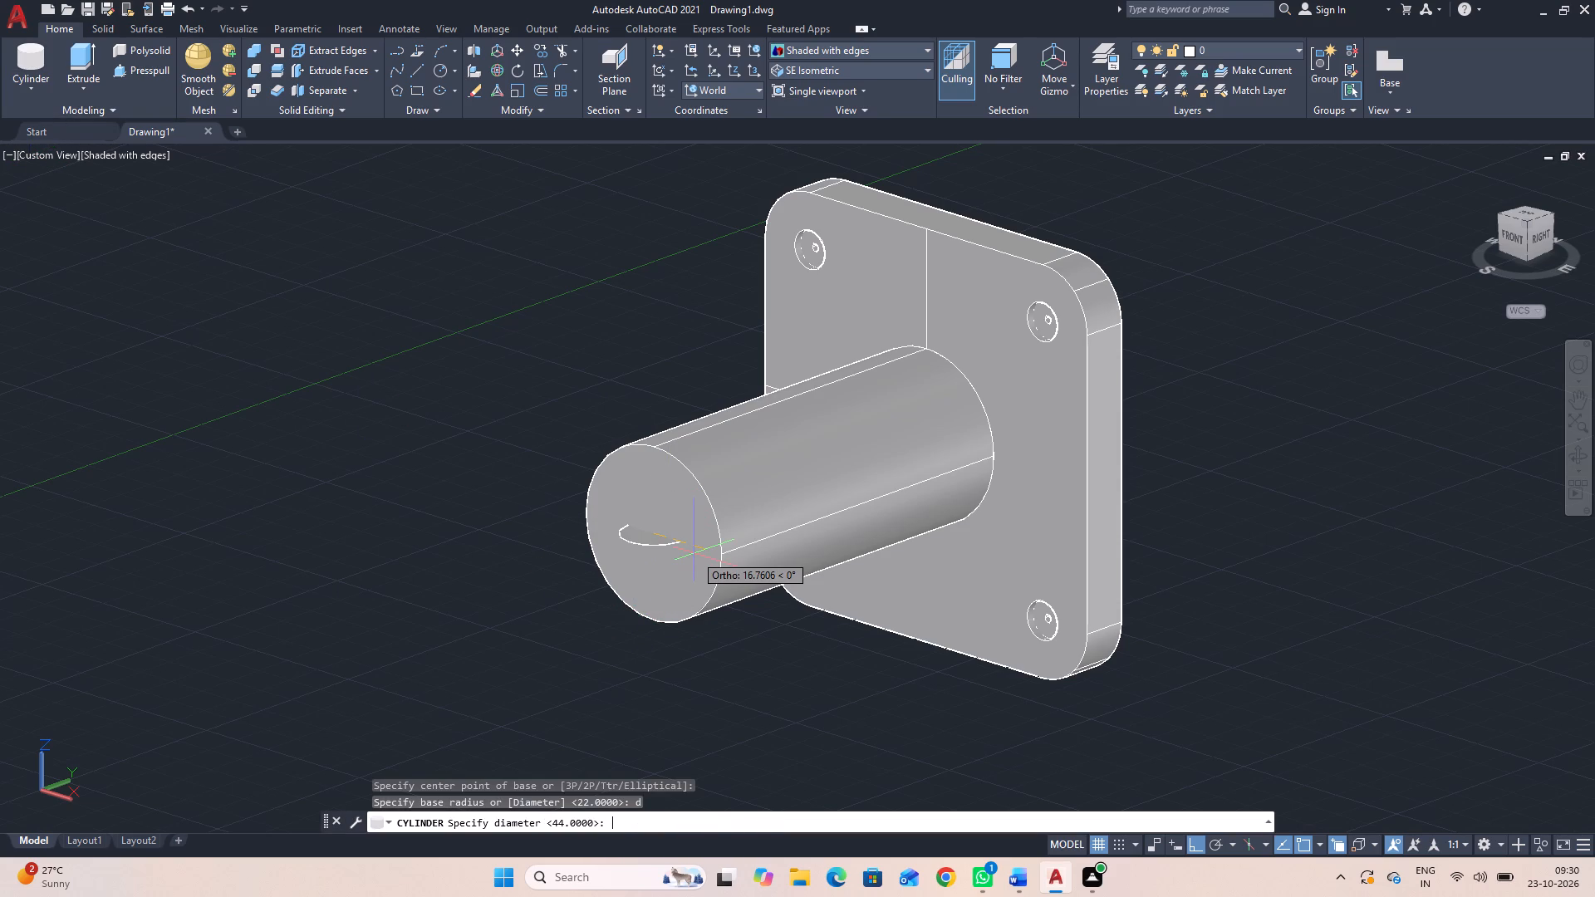
{"action": "type", "text": "25"}
{"action": "key", "text": "space"}
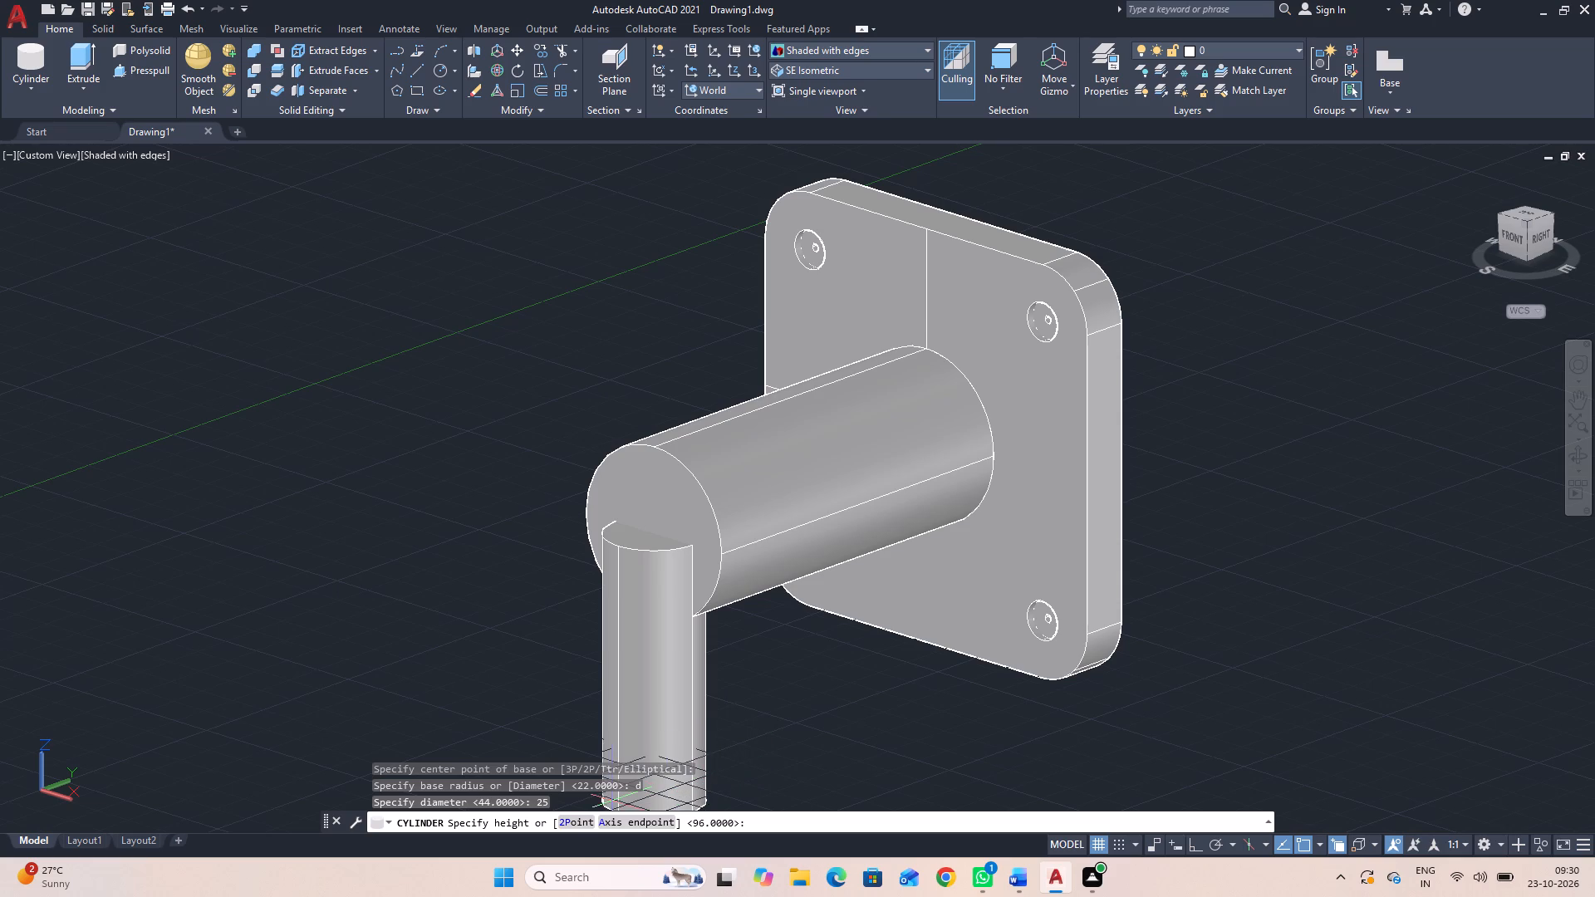
{"action": "left_click", "coordinate": [617, 816]}
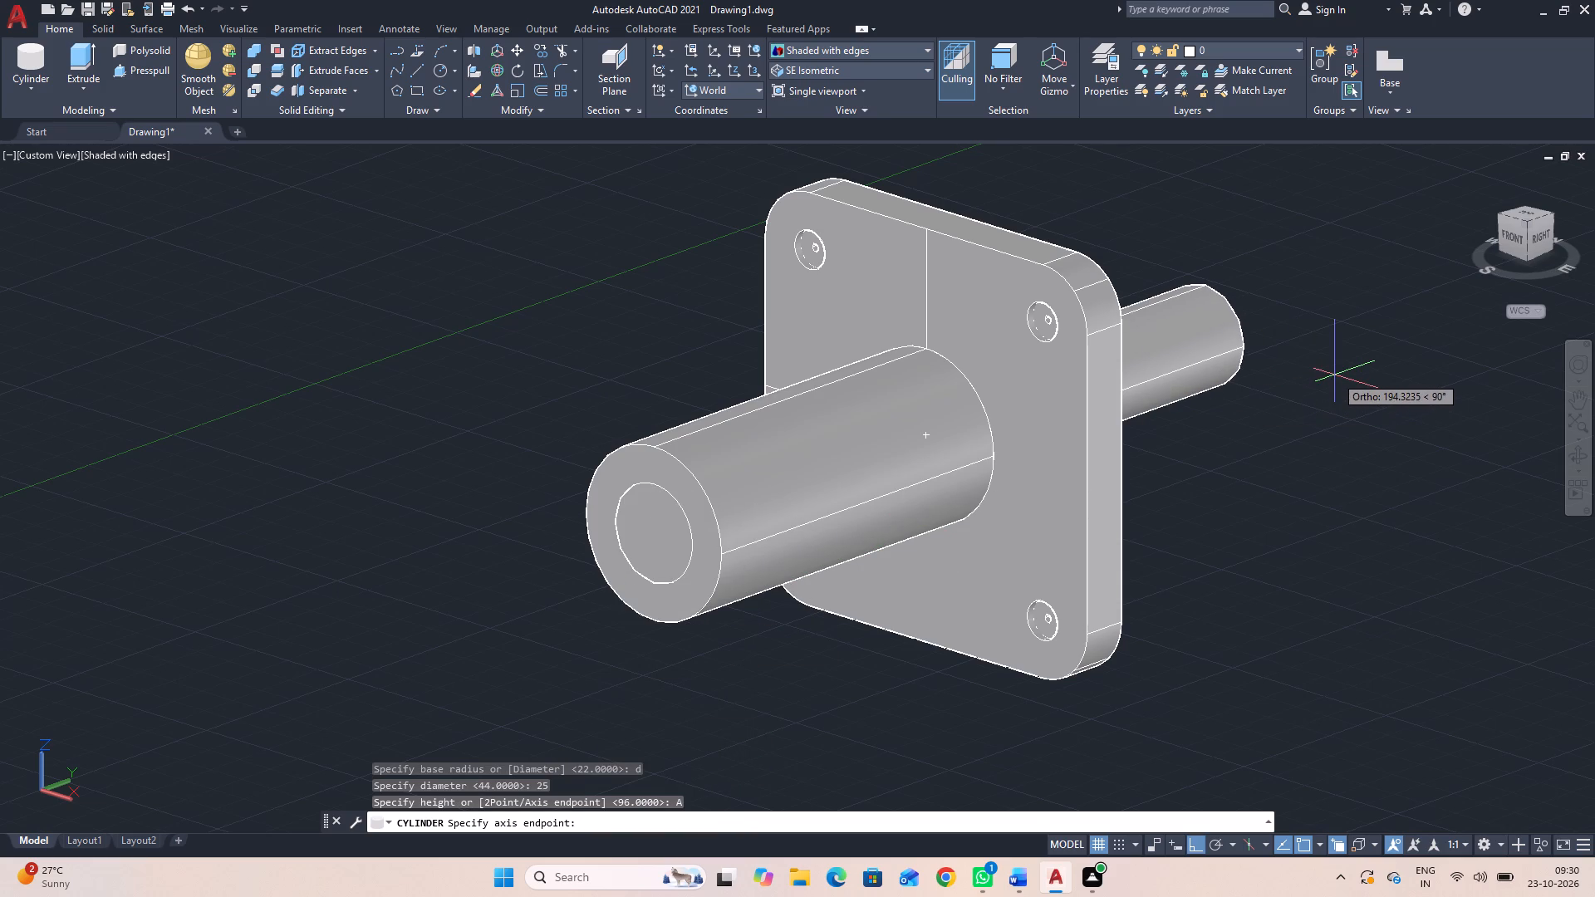
{"action": "type", "text": "82"}
{"action": "key", "text": "Return"}
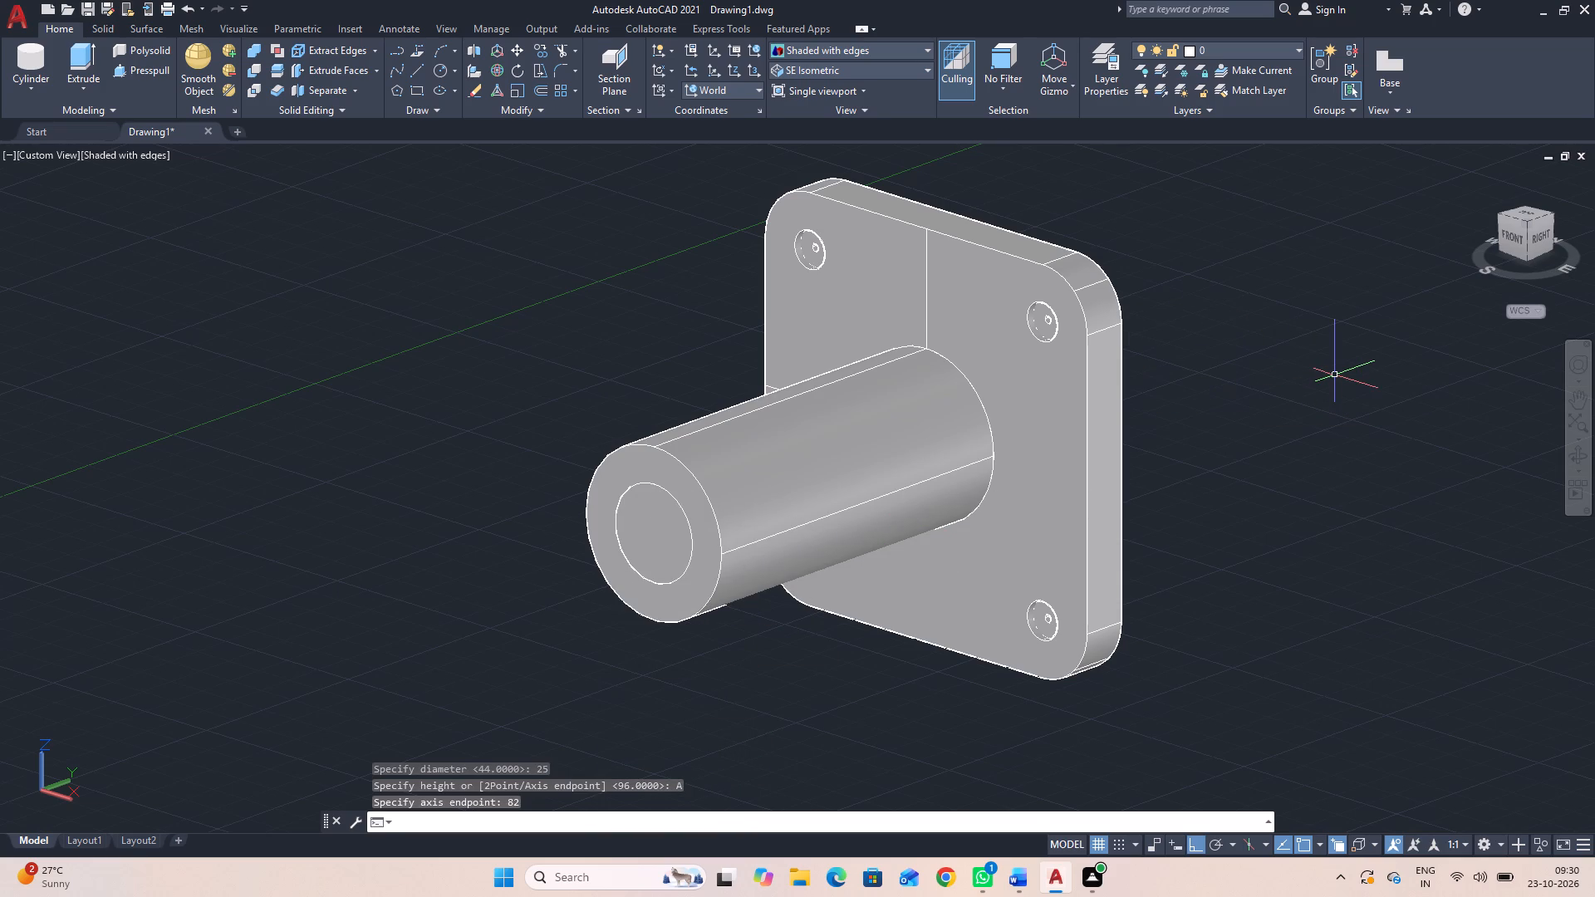
Subtract the diameter 25 cylinder from the plate and the radius 22 boss, selected together as the solids to cut.
{"action": "type", "text": "su"}
{"action": "key", "text": "space"}
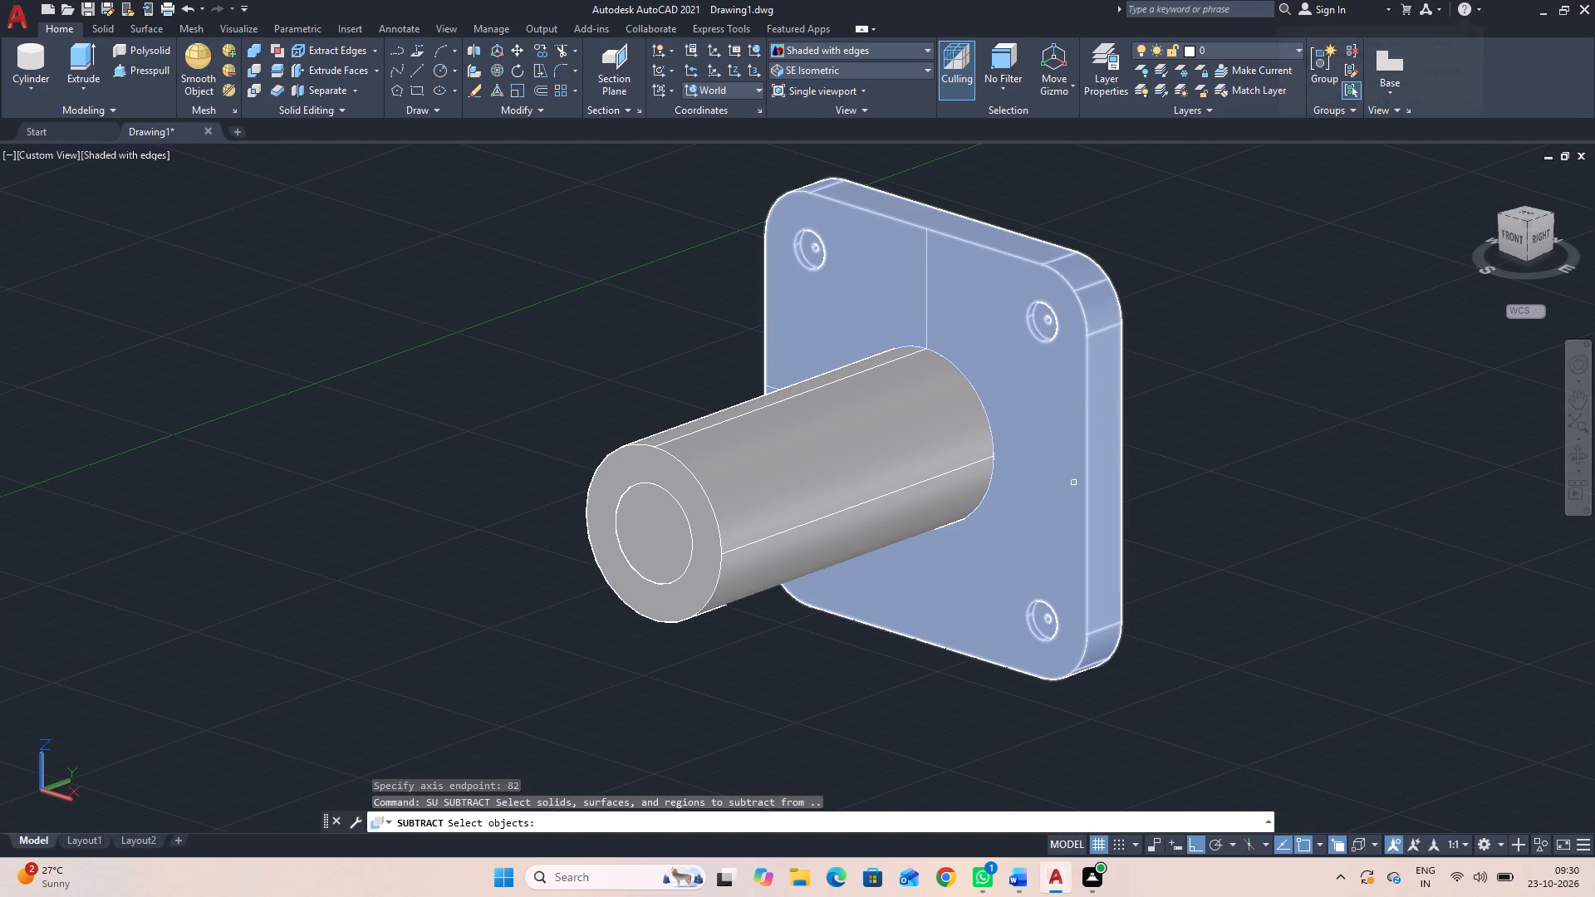
{"action": "left_click", "coordinate": [1063, 495]}
{"action": "left_click", "coordinate": [904, 493]}
{"action": "key", "text": "space"}
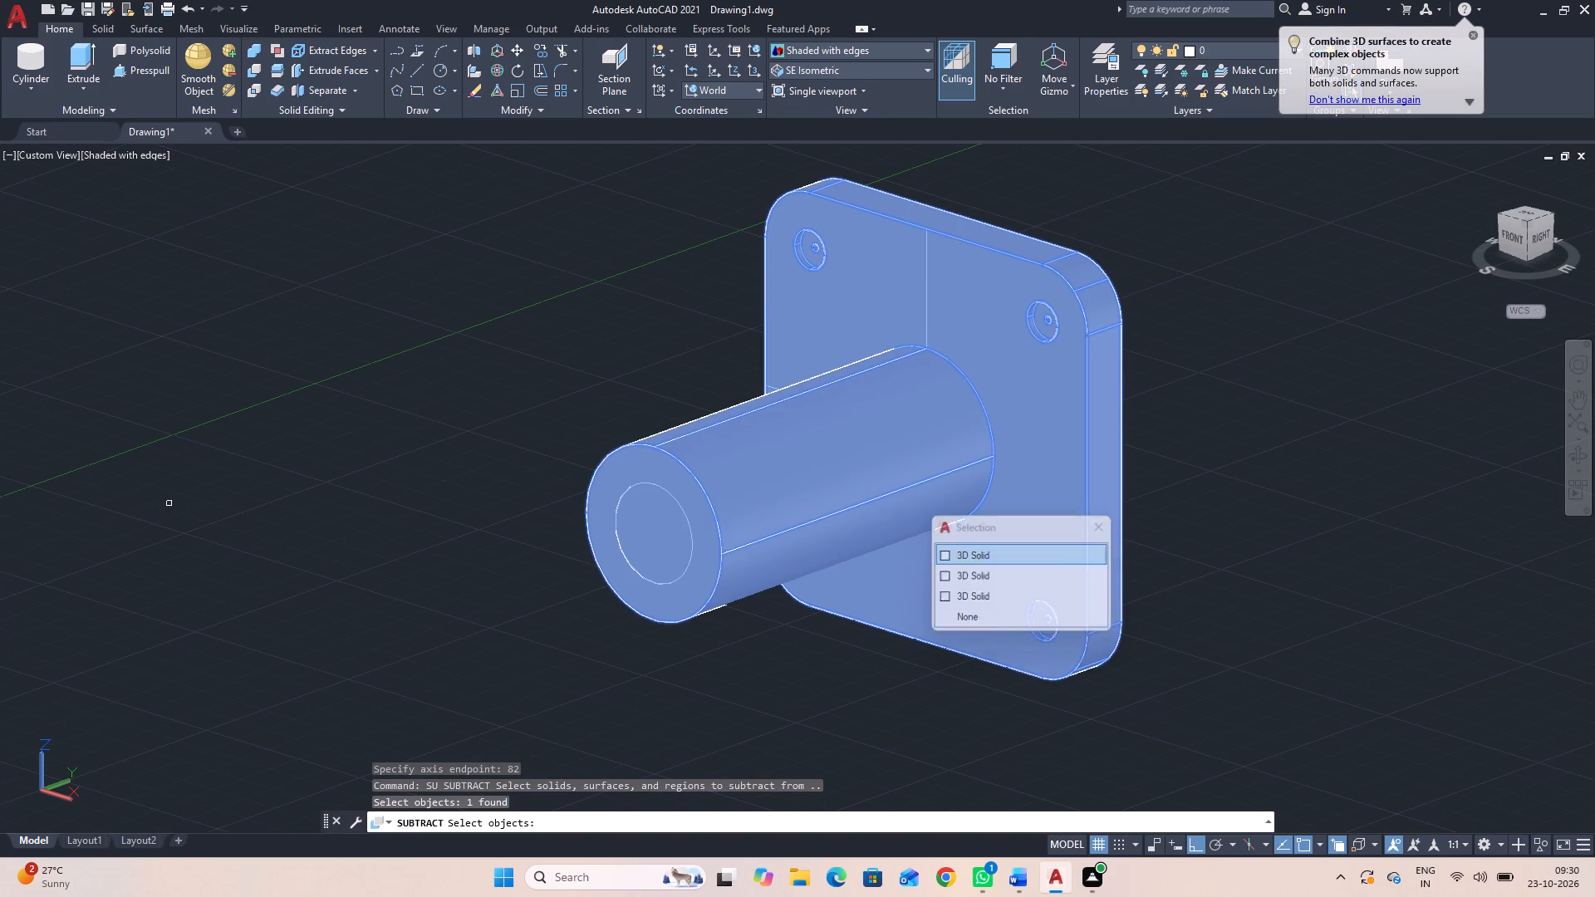
{"action": "key", "text": "space"}
{"action": "left_click", "coordinate": [636, 517]}
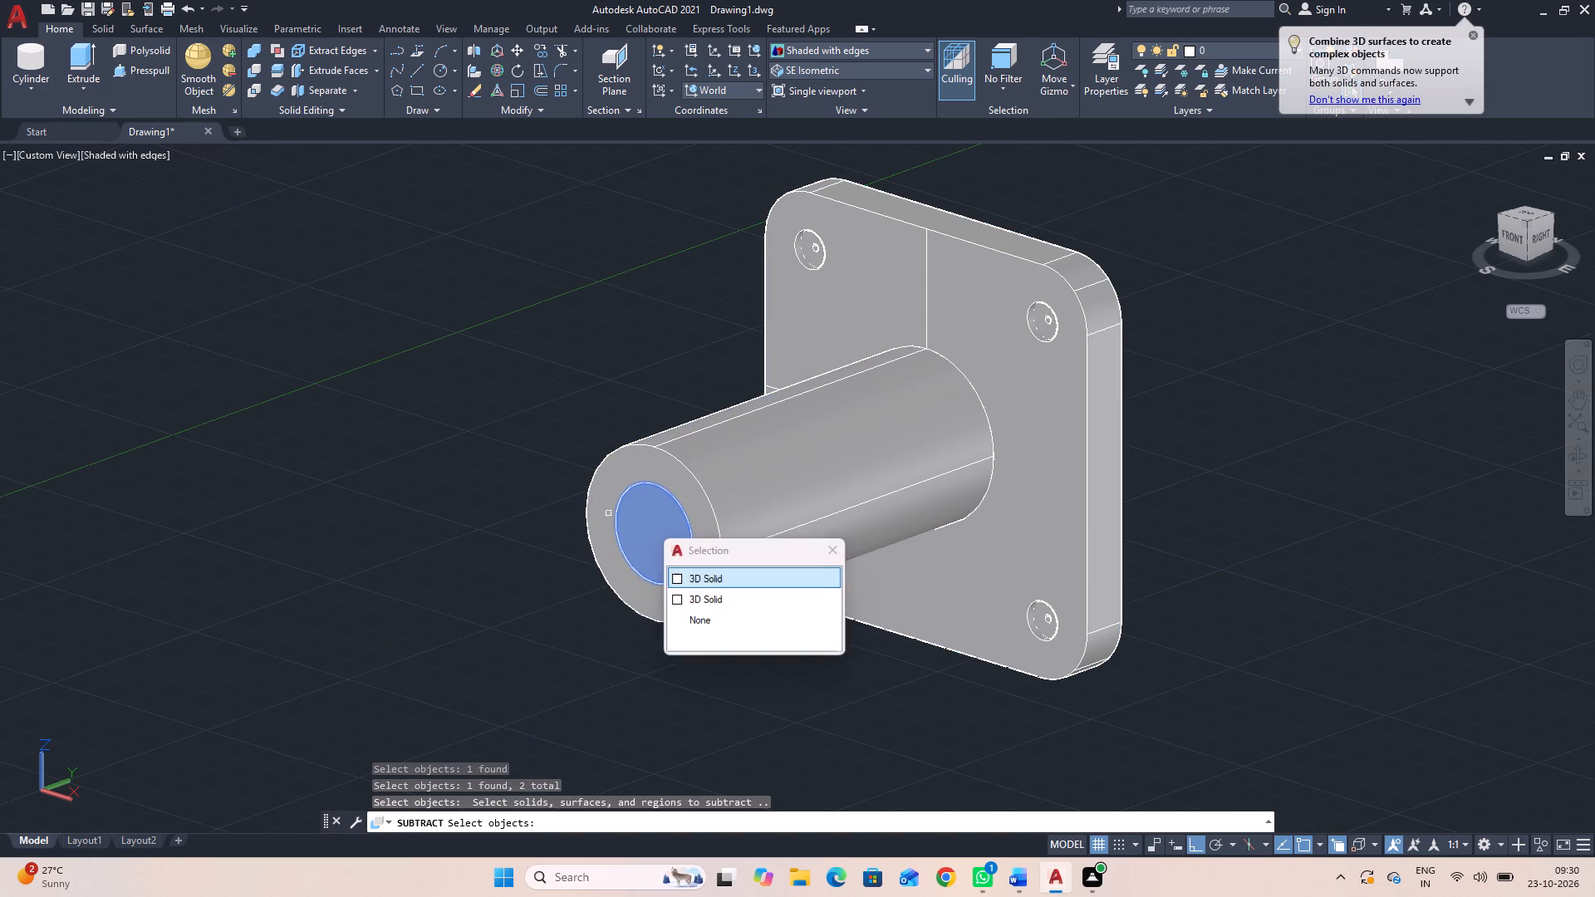
{"action": "key", "text": "space"}
{"action": "key", "text": "space"}
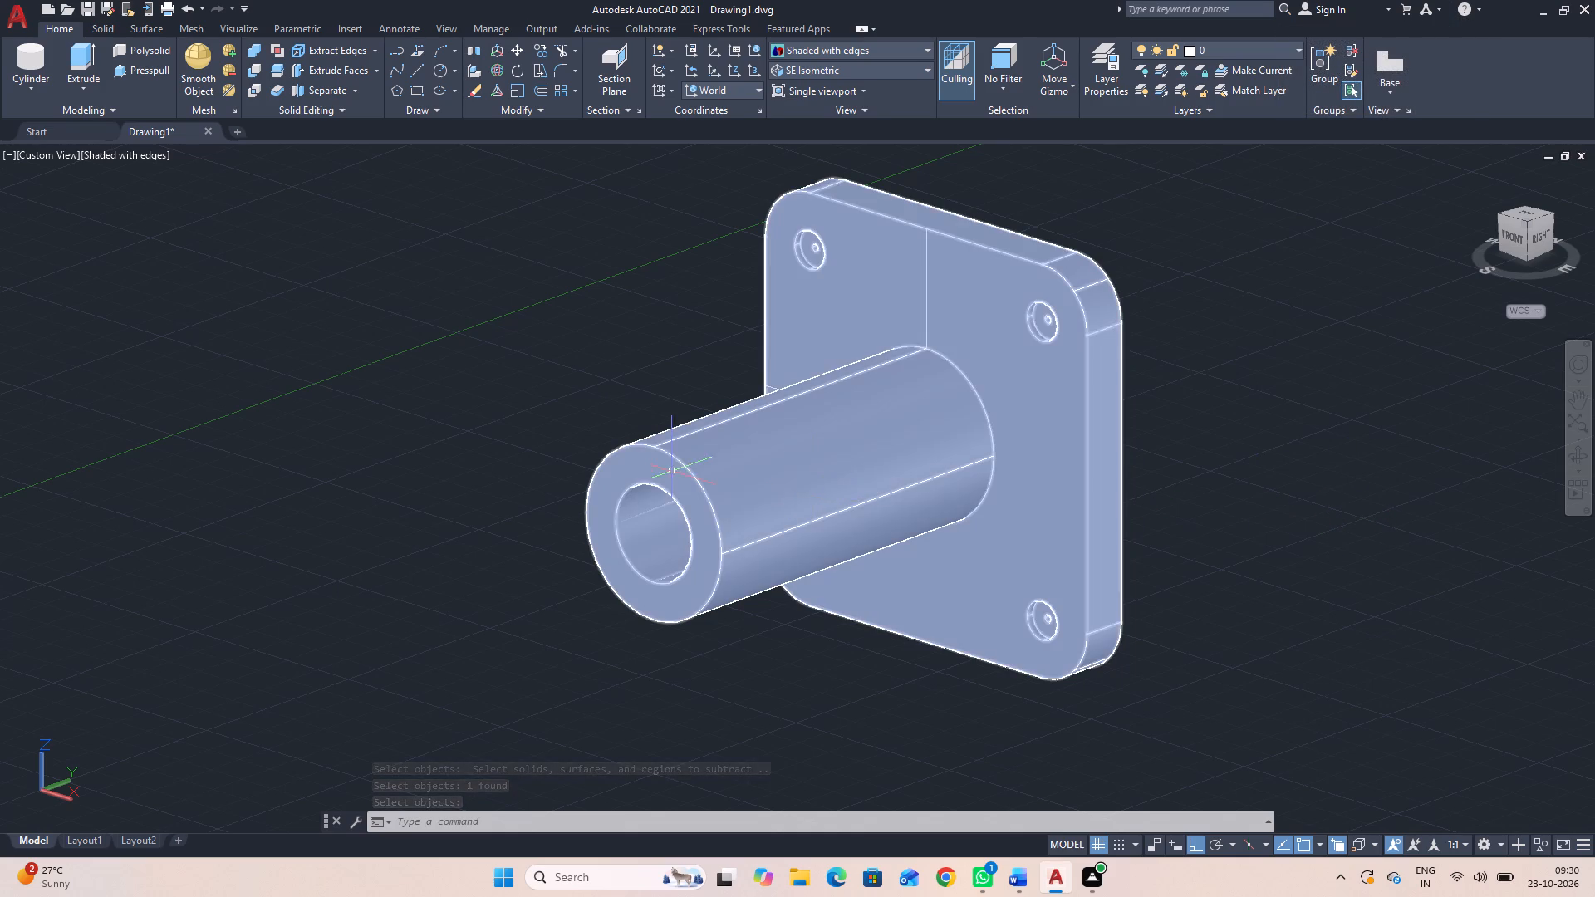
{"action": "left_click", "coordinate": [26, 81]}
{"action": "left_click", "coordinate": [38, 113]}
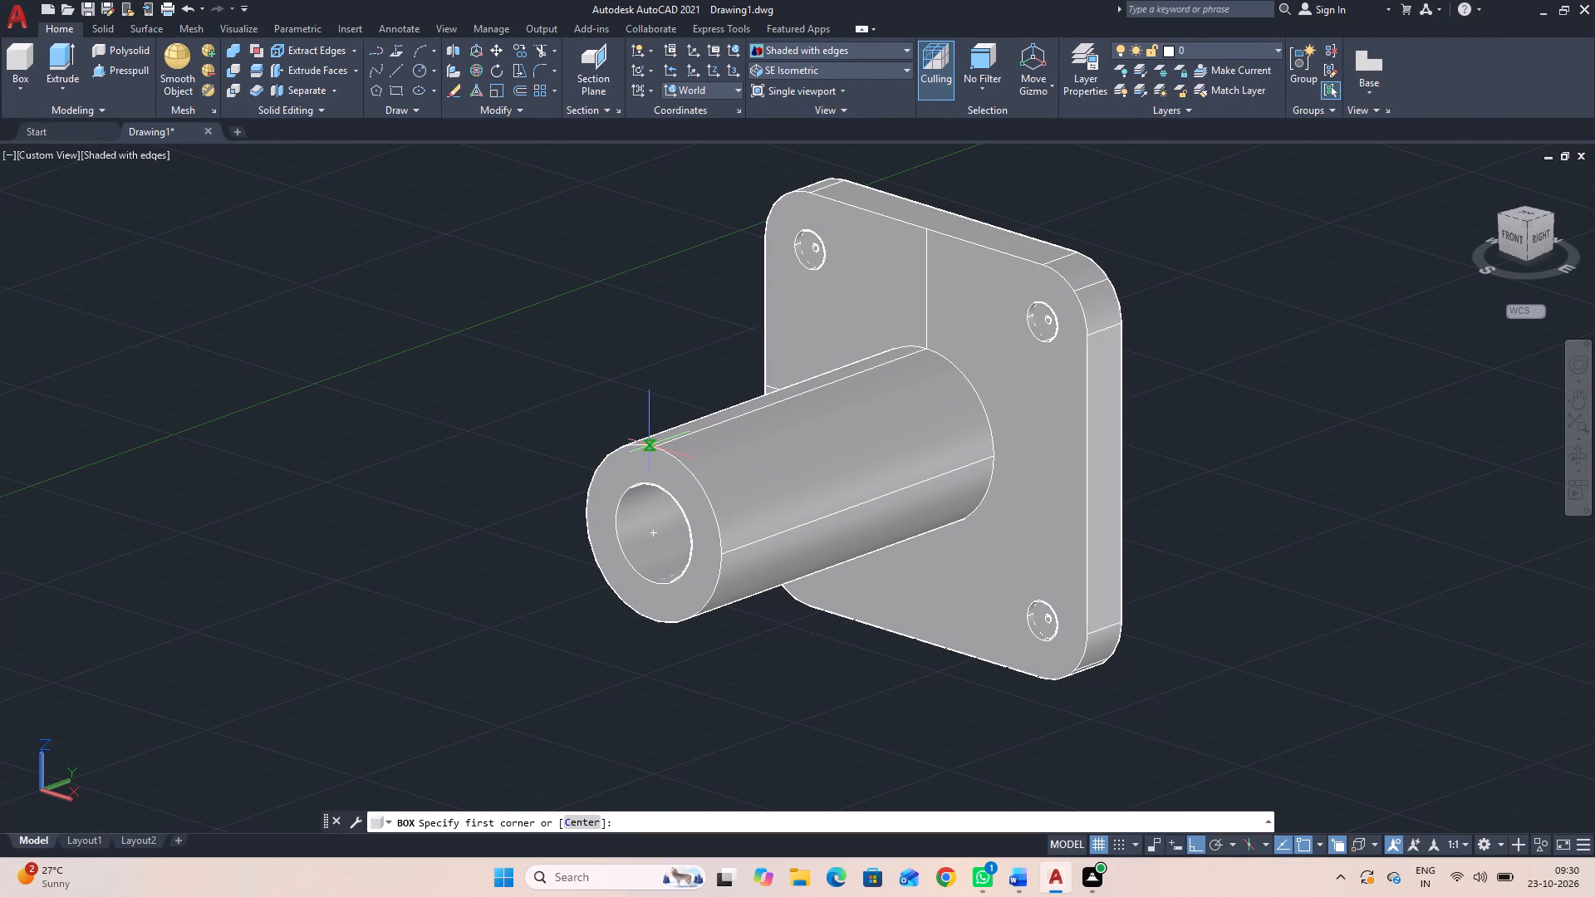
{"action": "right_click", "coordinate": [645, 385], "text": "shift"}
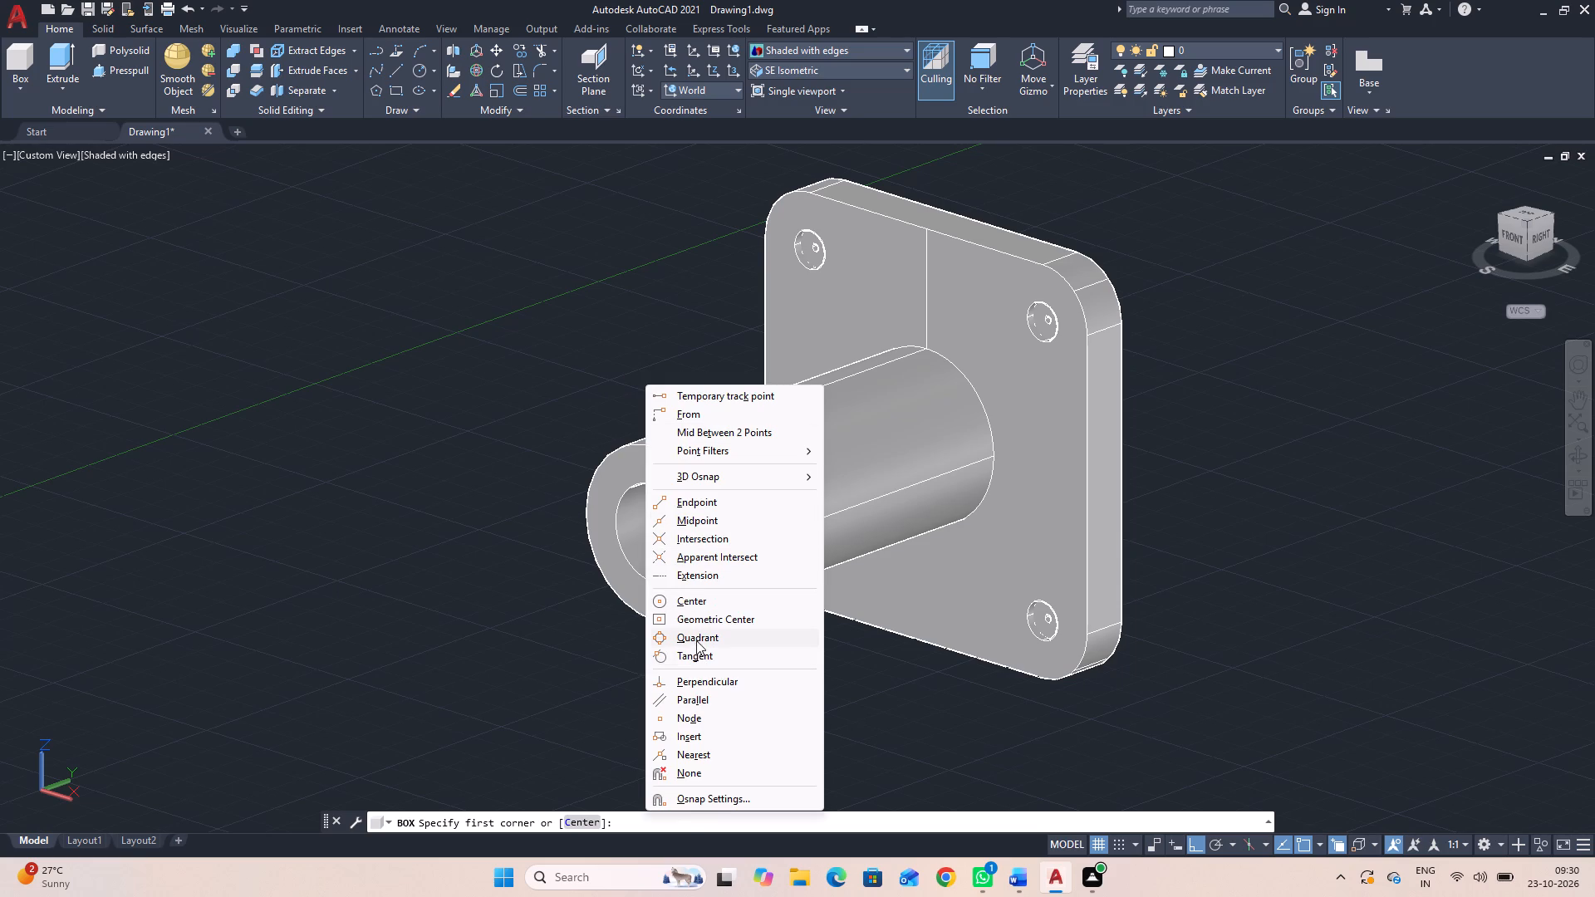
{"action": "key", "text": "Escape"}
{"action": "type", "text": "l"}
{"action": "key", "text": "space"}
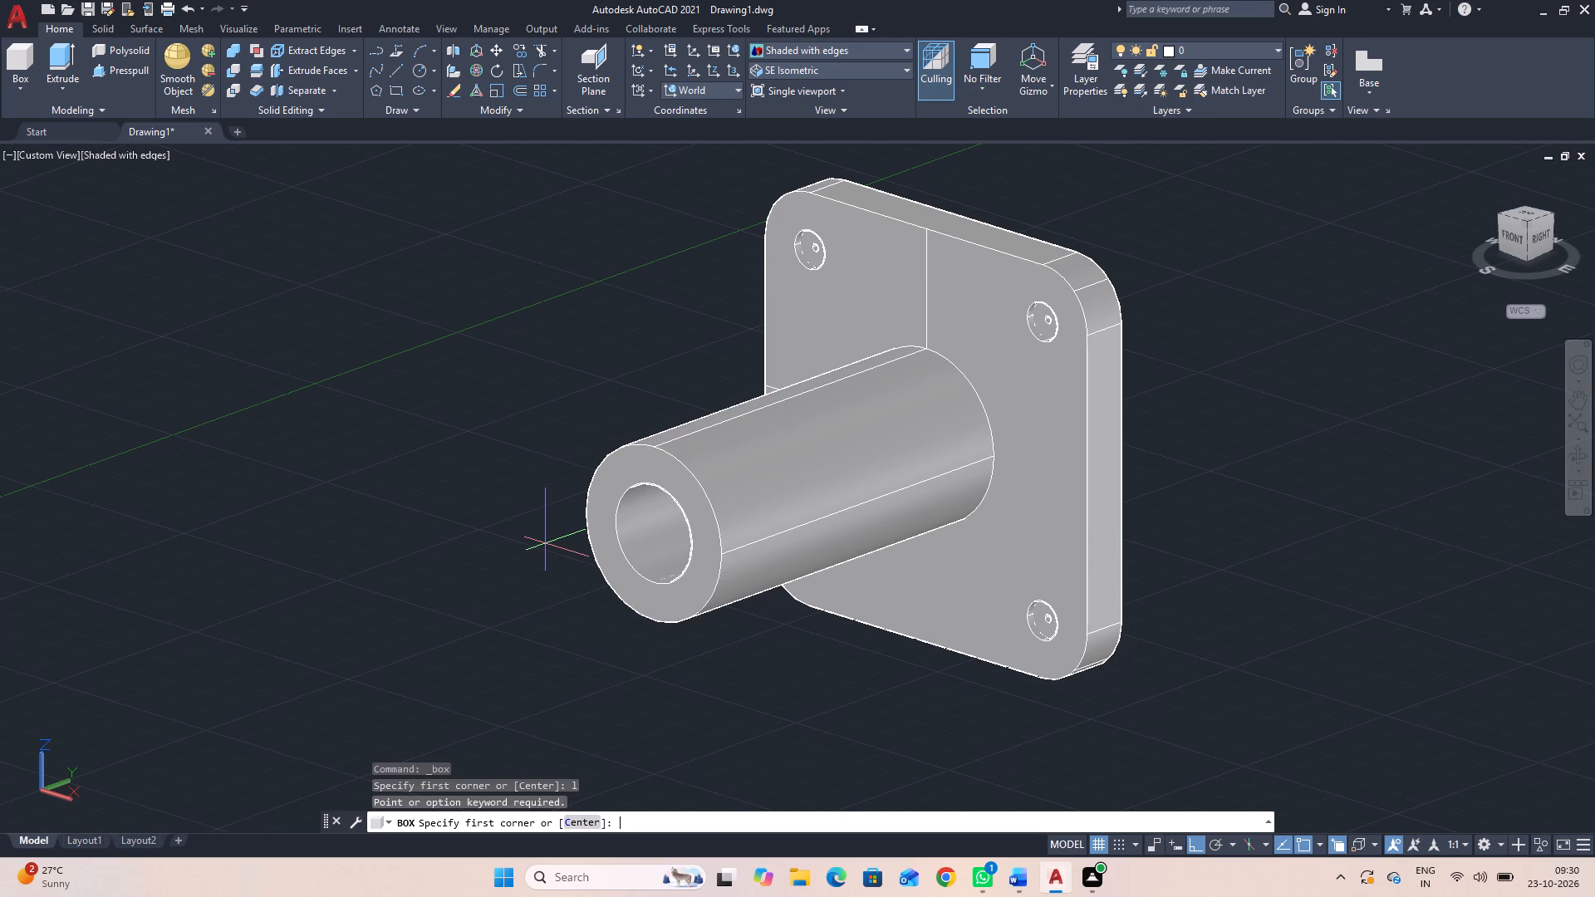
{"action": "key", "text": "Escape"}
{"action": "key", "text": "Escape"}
Draw a 15-unit line in the -X direction from the top quadrant of the boss's front edge.
{"action": "key", "text": "l"}
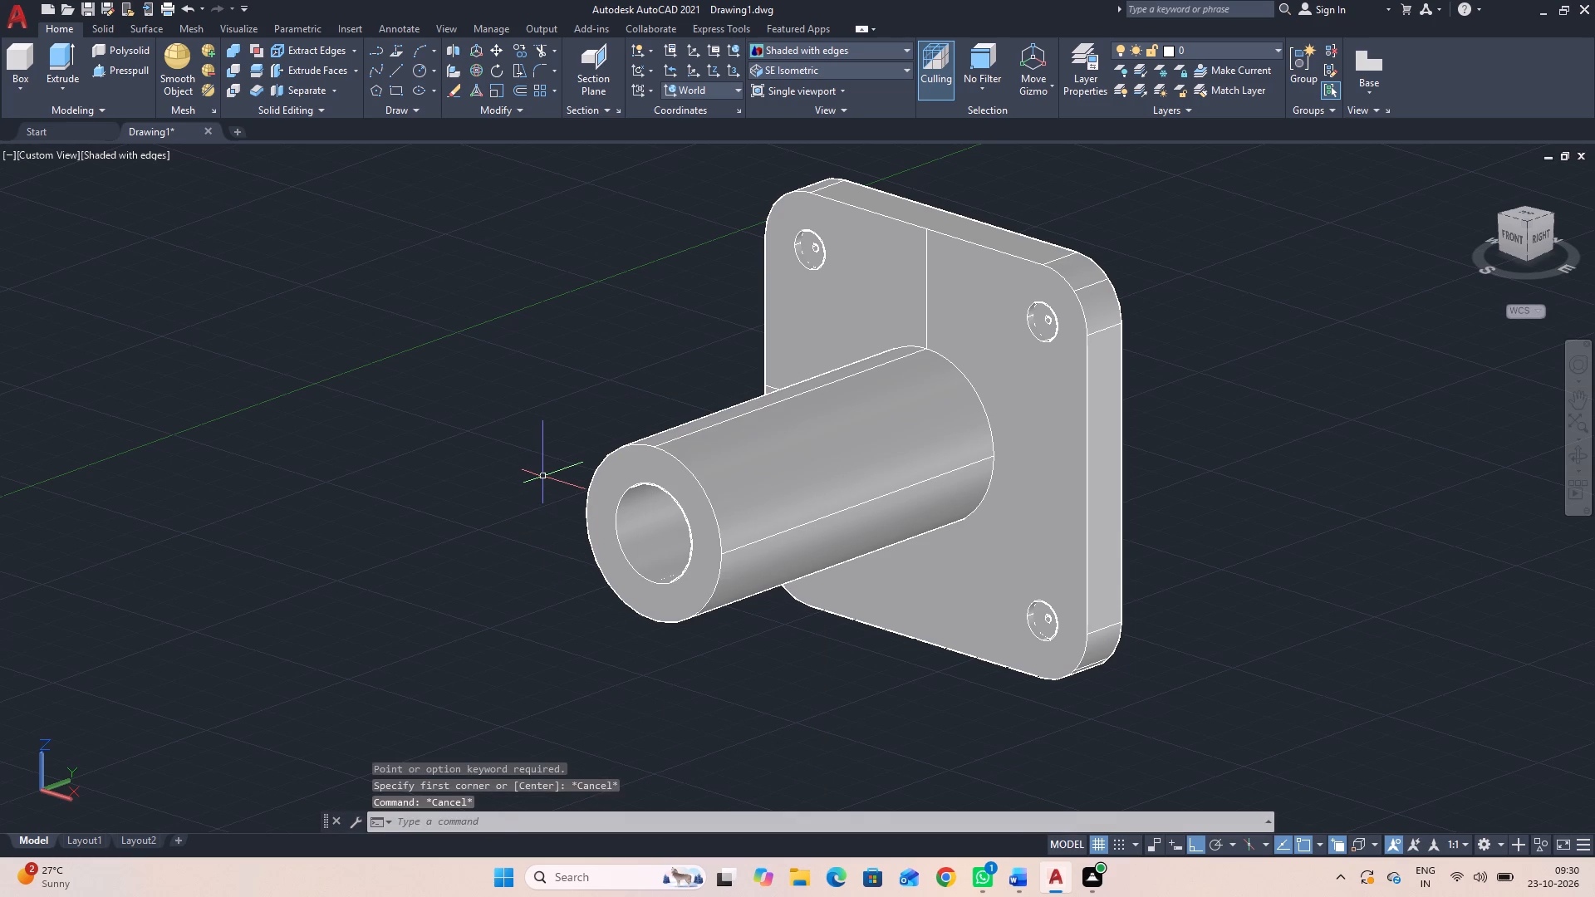
{"action": "key", "text": "space"}
{"action": "right_click", "coordinate": [544, 455], "text": "shift"}
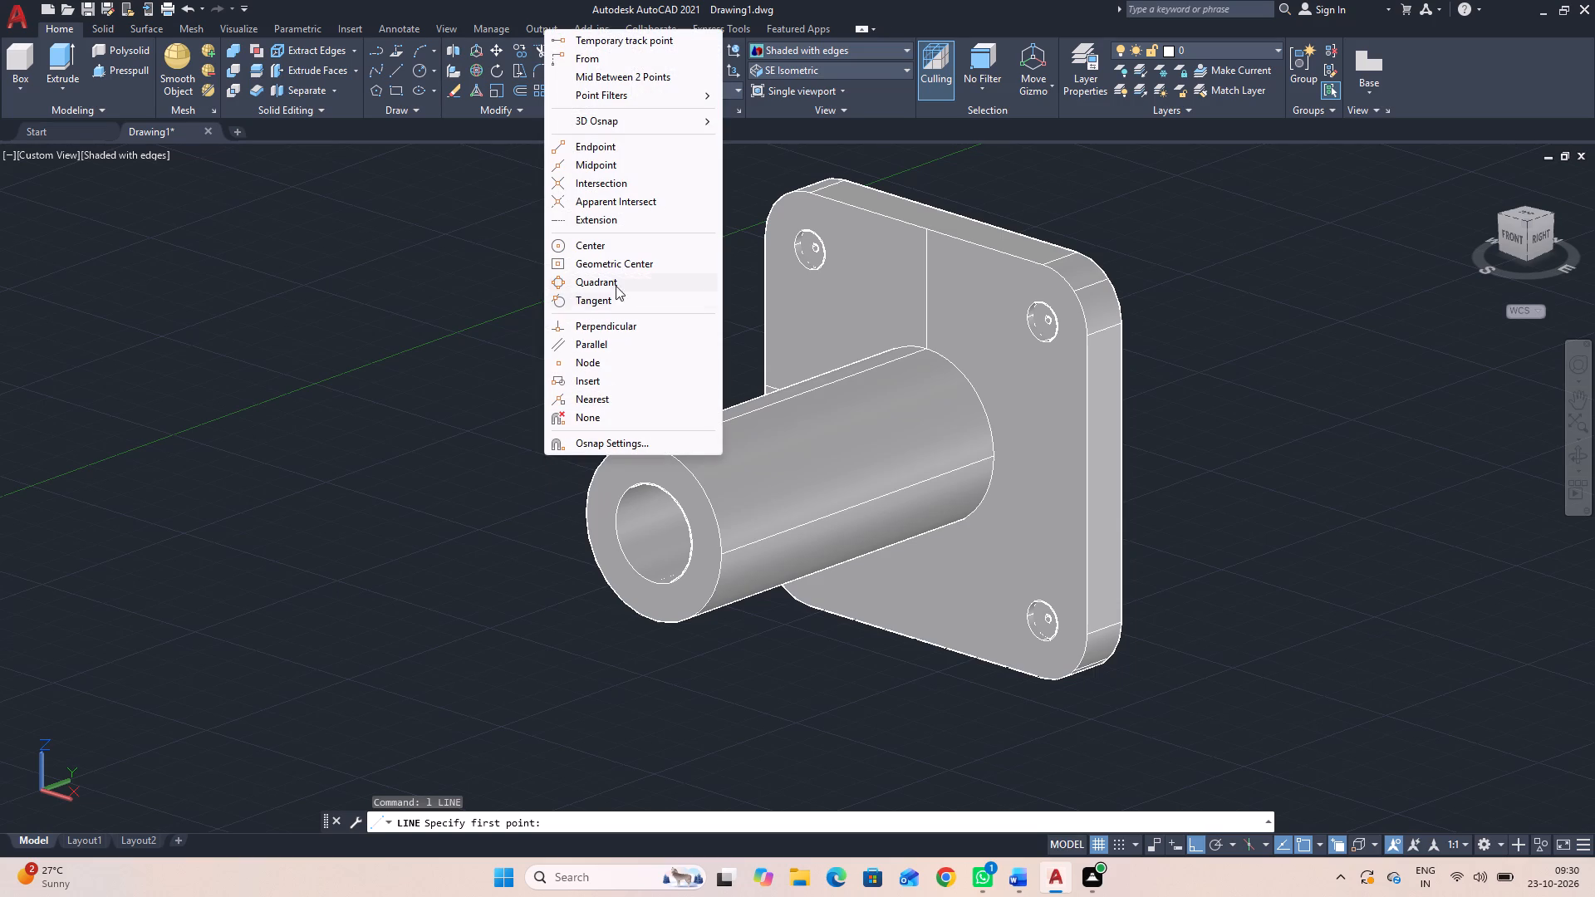
{"action": "left_click", "coordinate": [616, 282]}
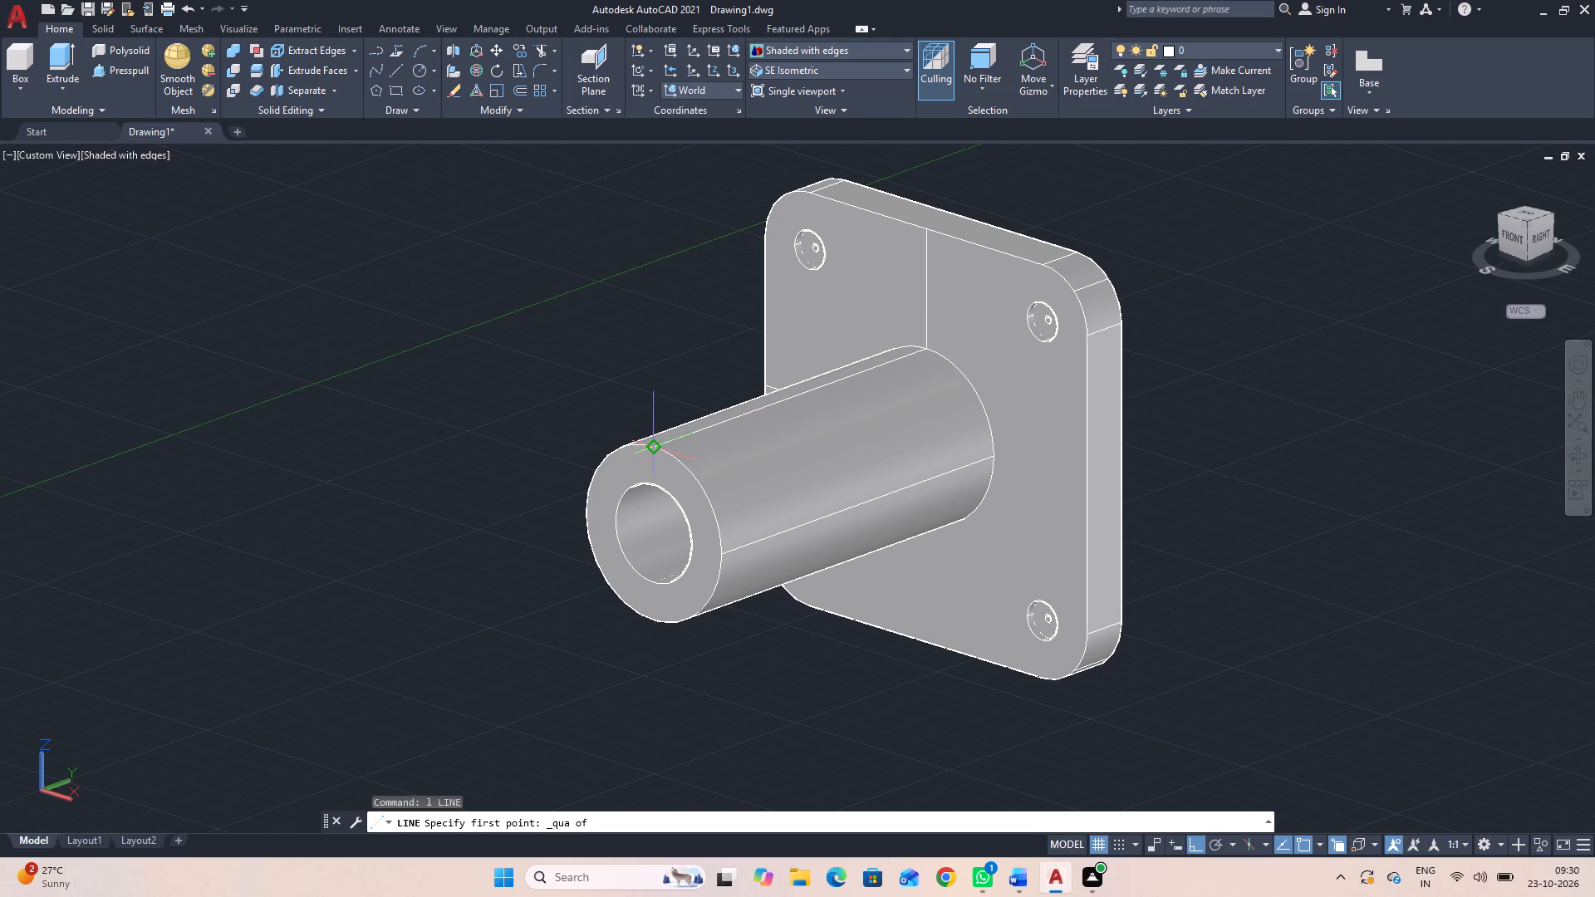
{"action": "left_click", "coordinate": [653, 449]}
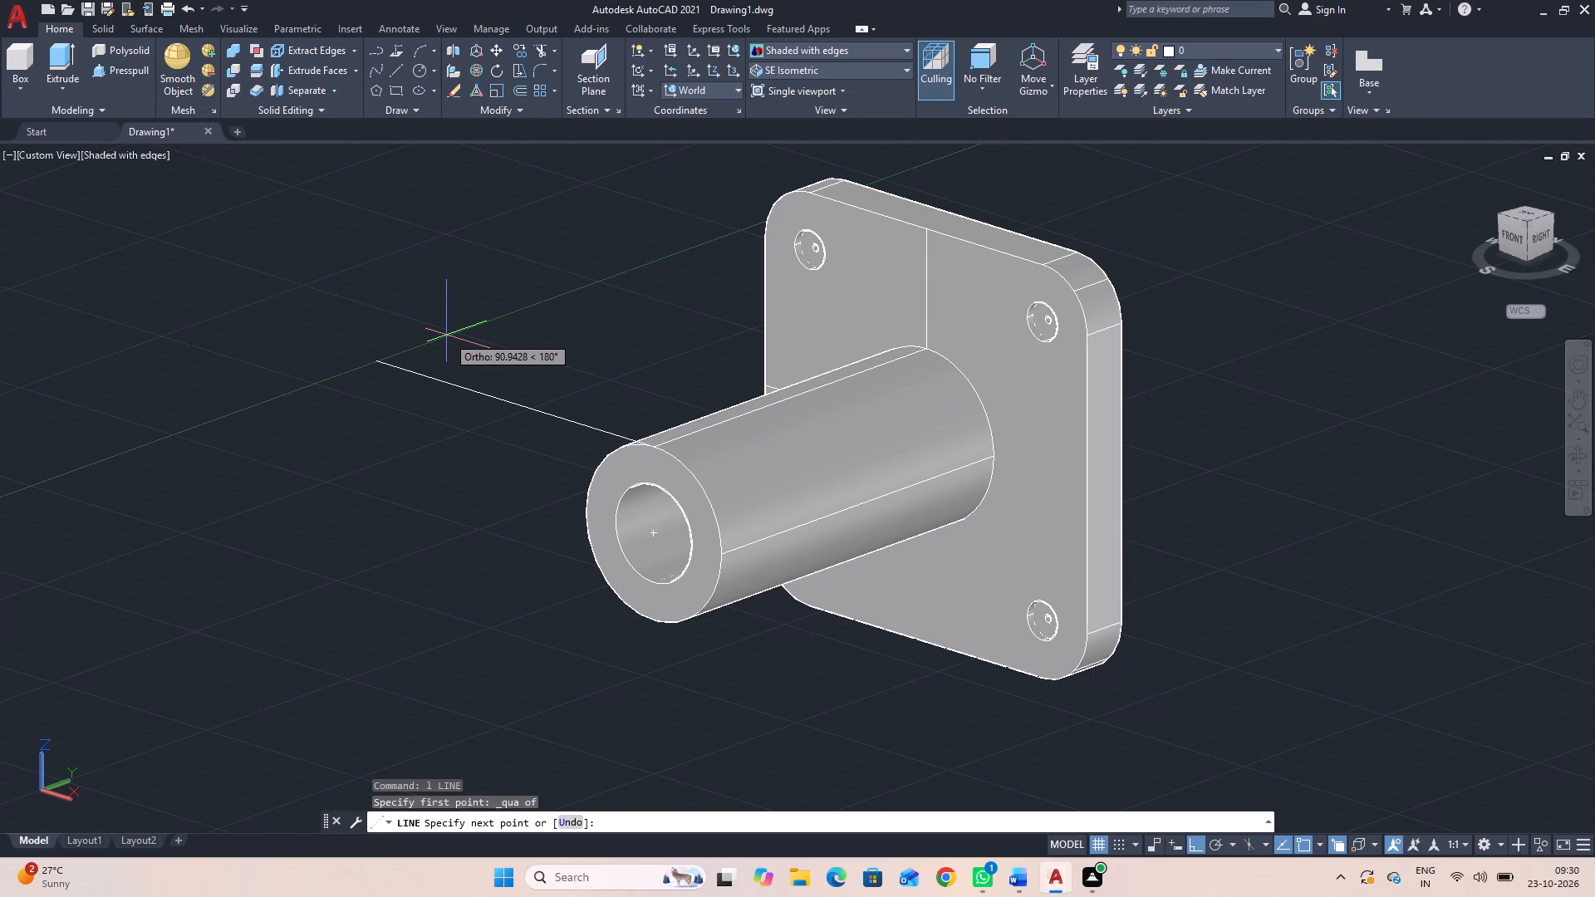
{"action": "type", "text": "15"}
{"action": "key", "text": "Return"}
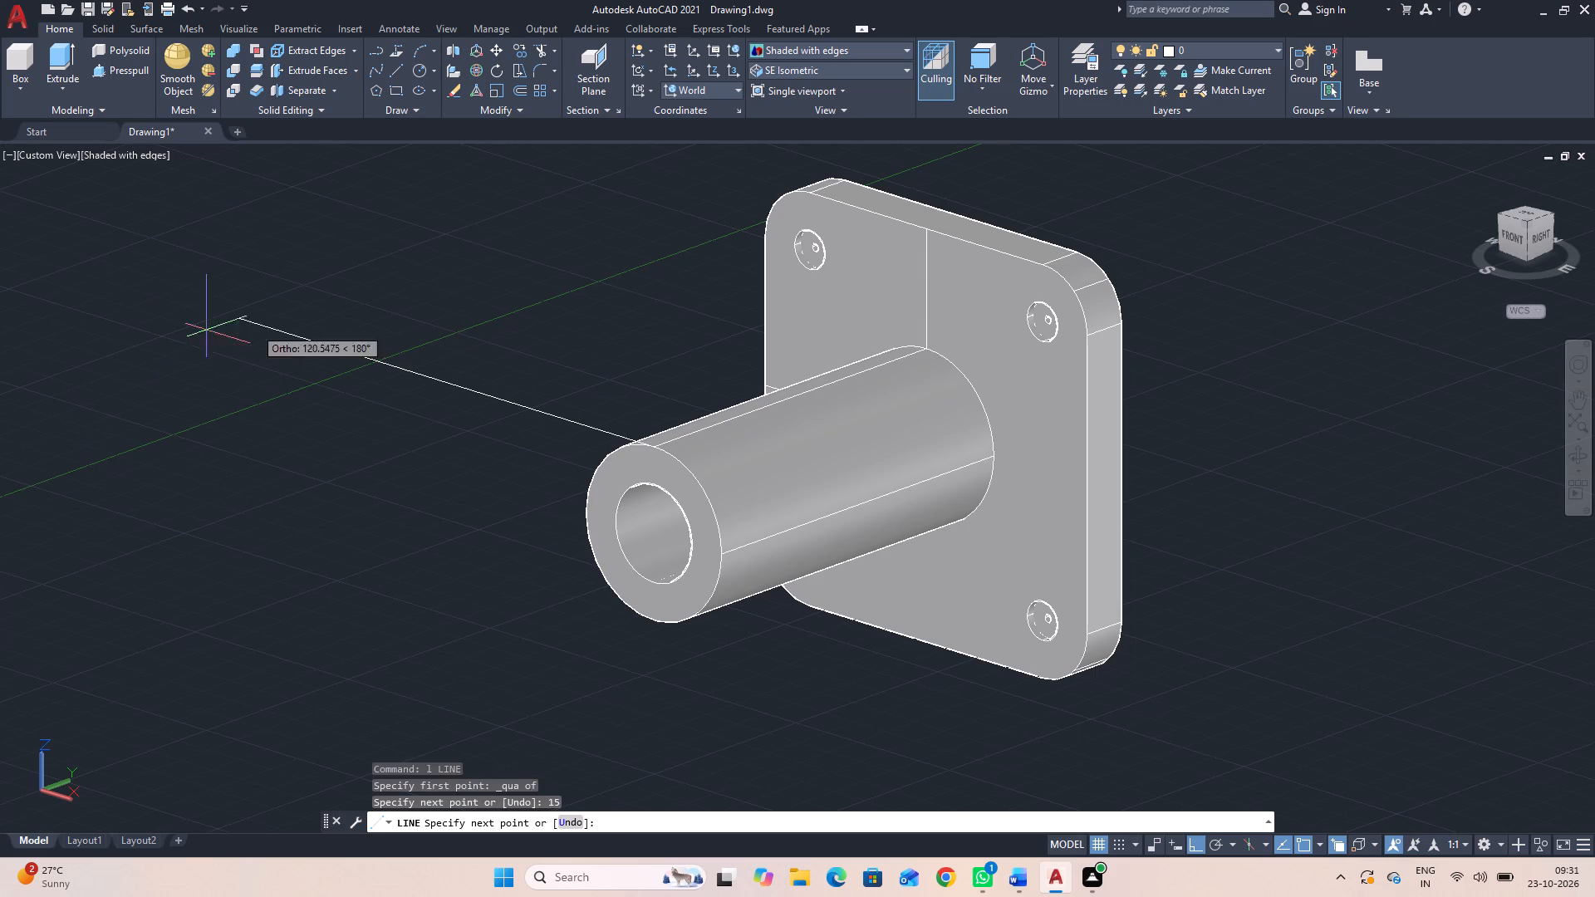
{"action": "key", "text": "Escape"}
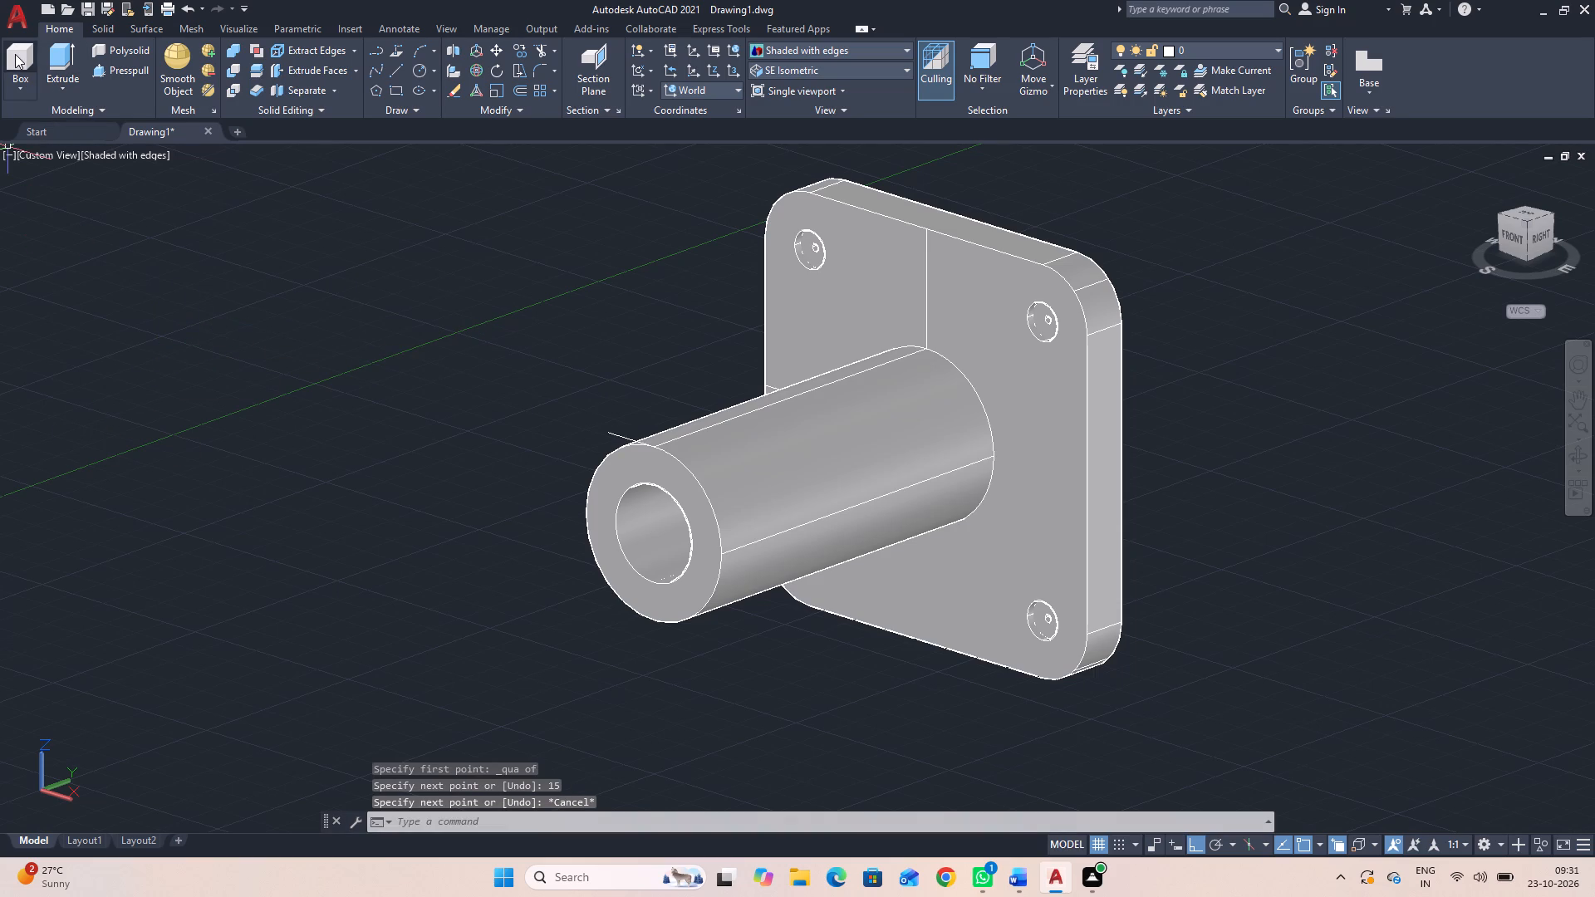
Create a box from the 15-unit line's free end, length 30 and width 76 along the boss, with a freehand height downward into it.
{"action": "left_click", "coordinate": [16, 54]}
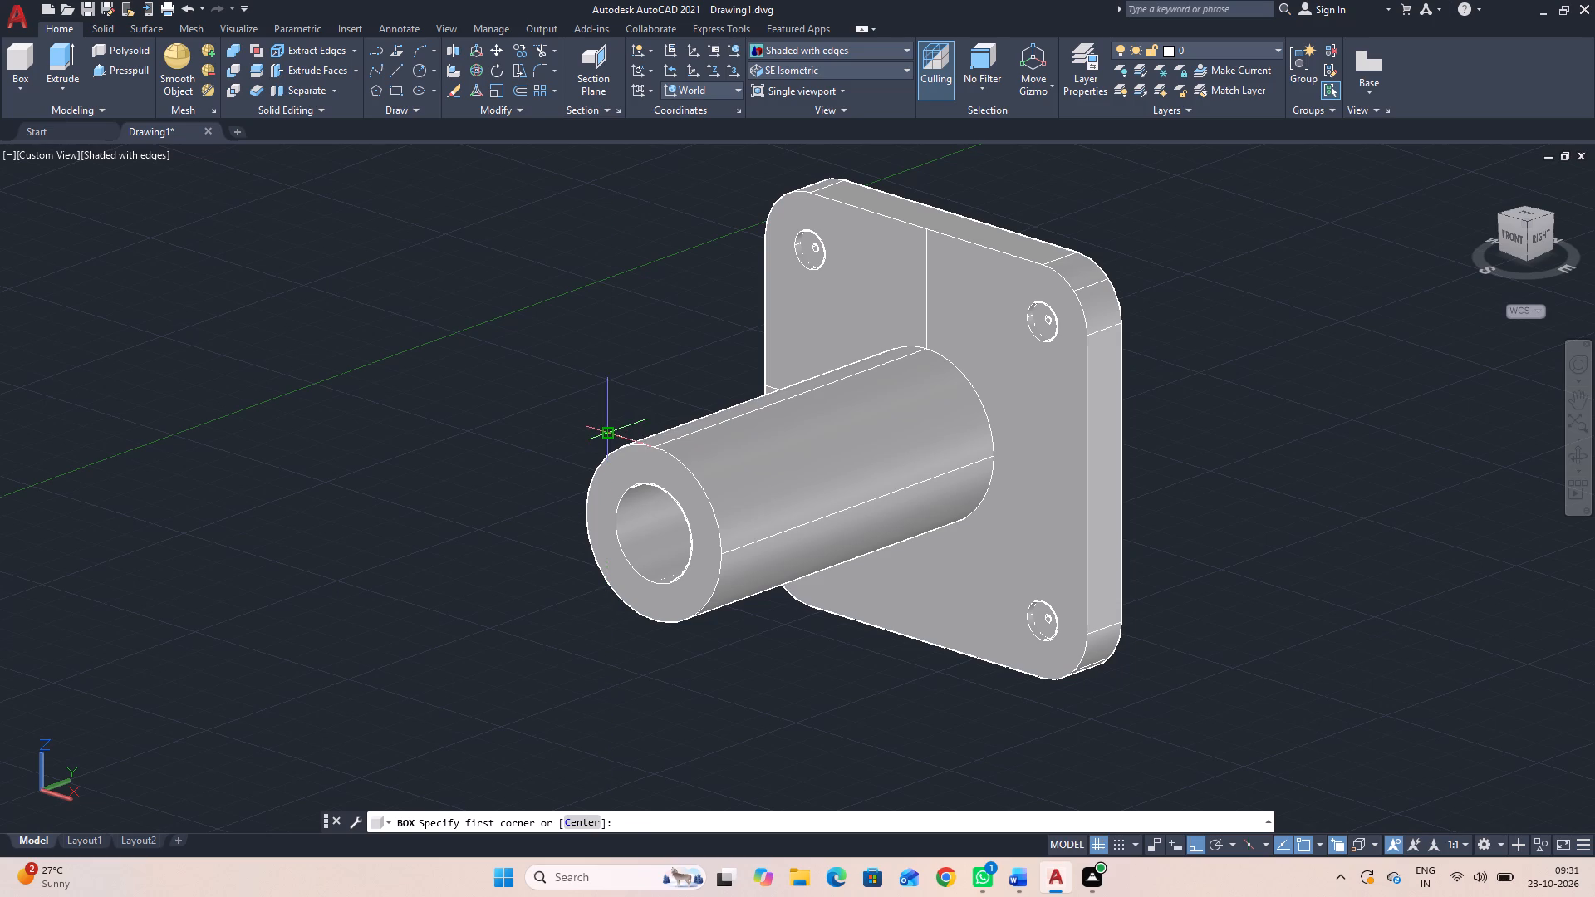
{"action": "left_click", "coordinate": [609, 436]}
{"action": "type", "text": "l"}
{"action": "key", "text": "space"}
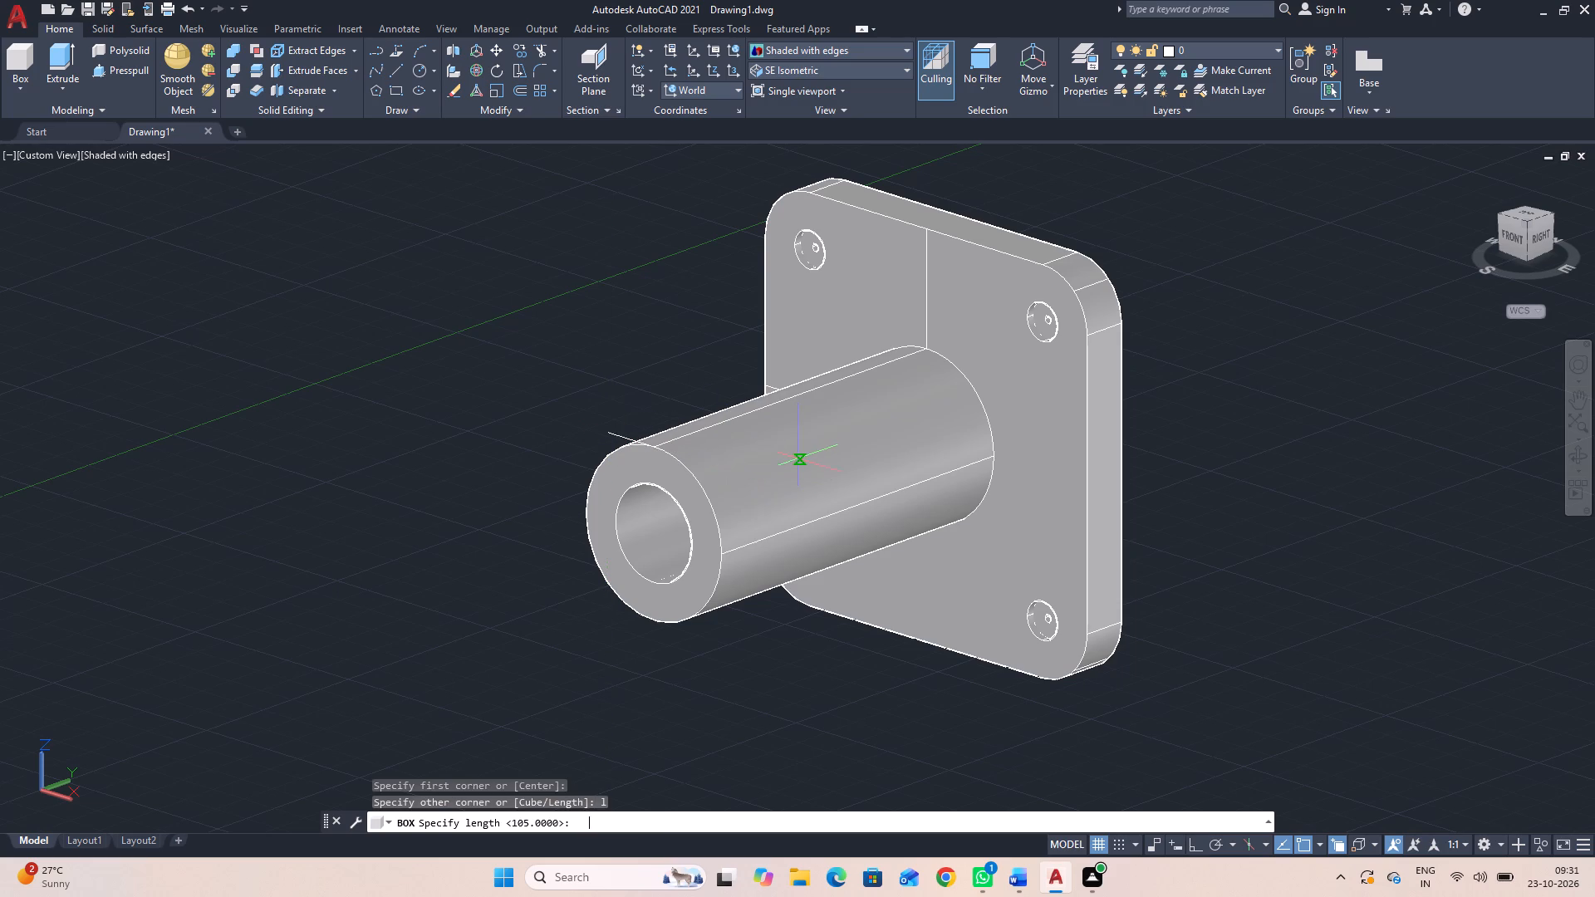
{"action": "type", "text": "30"}
{"action": "key", "text": "Return"}
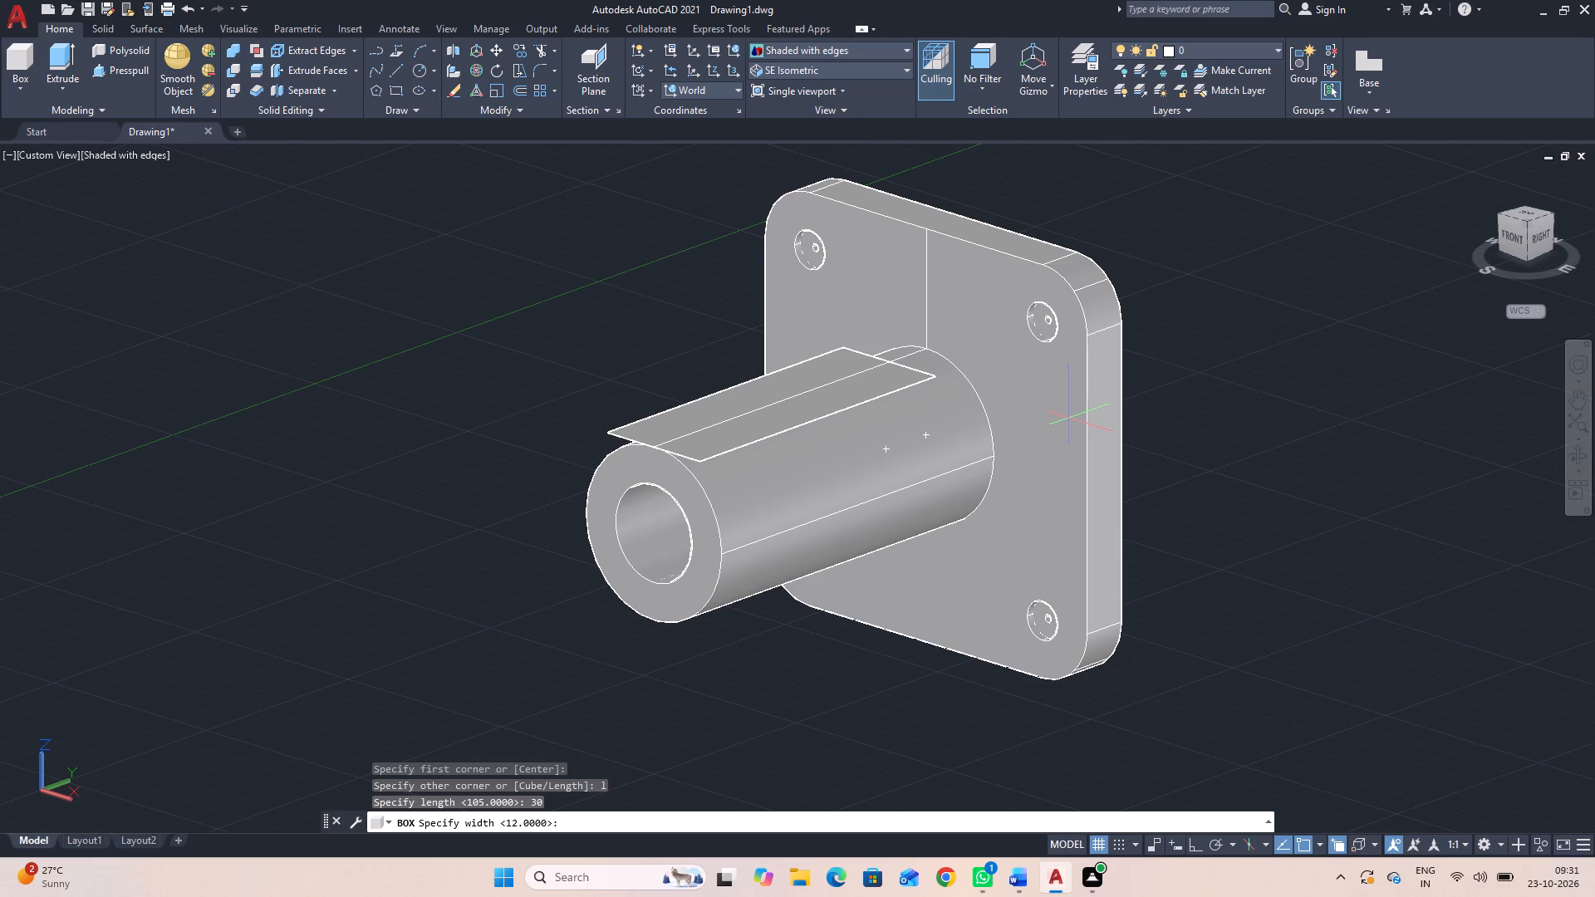
{"action": "type", "text": "76"}
{"action": "key", "text": "Return"}
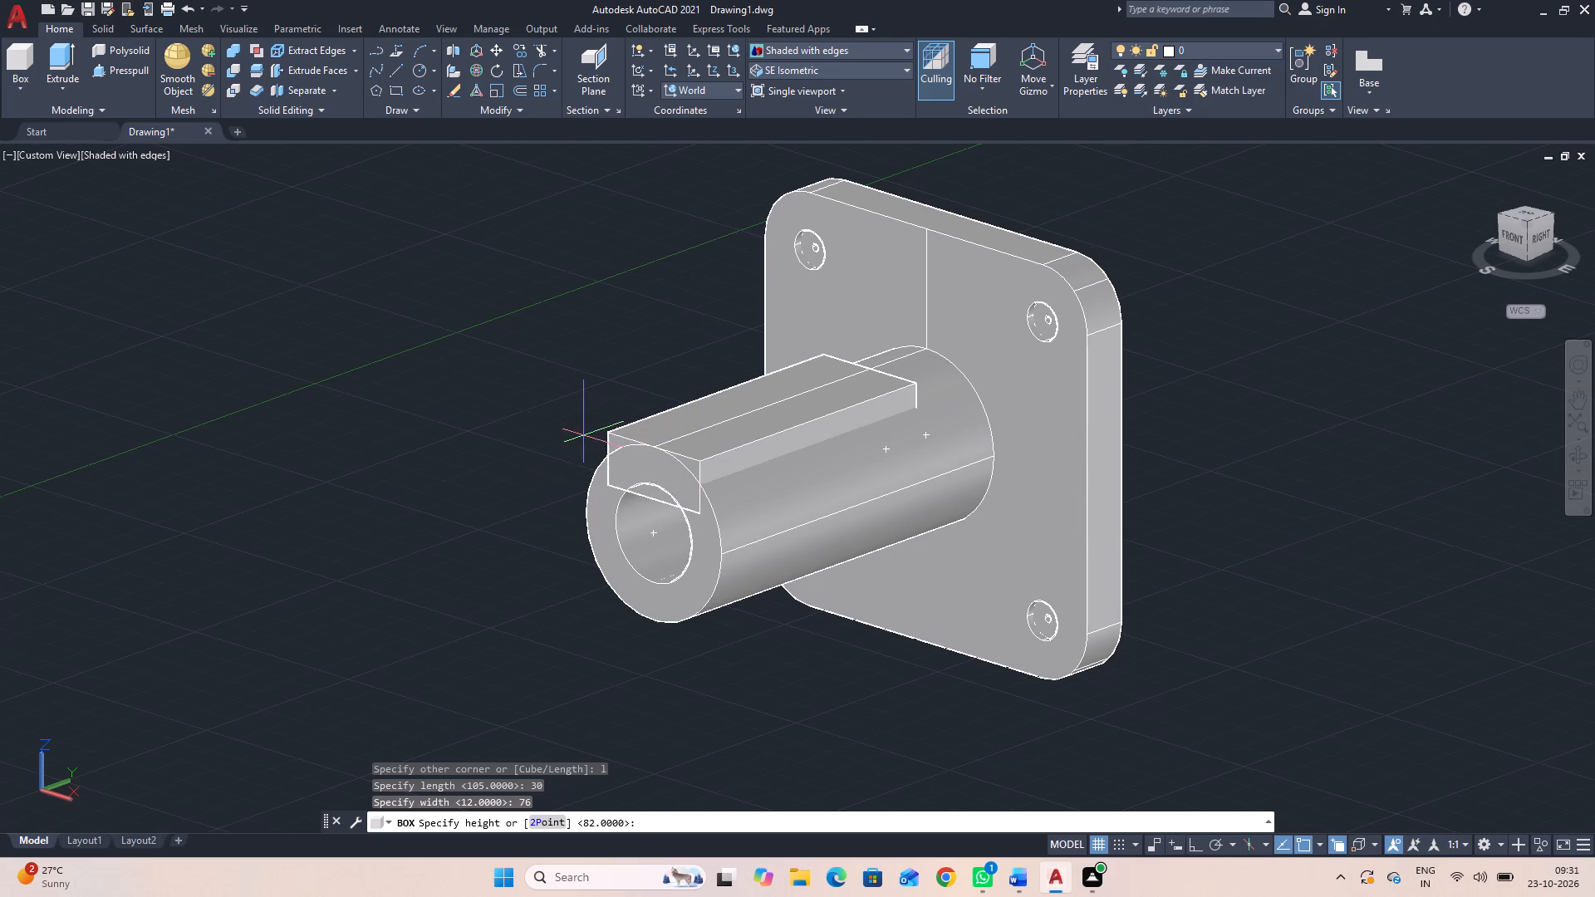
{"action": "left_click", "coordinate": [536, 412]}
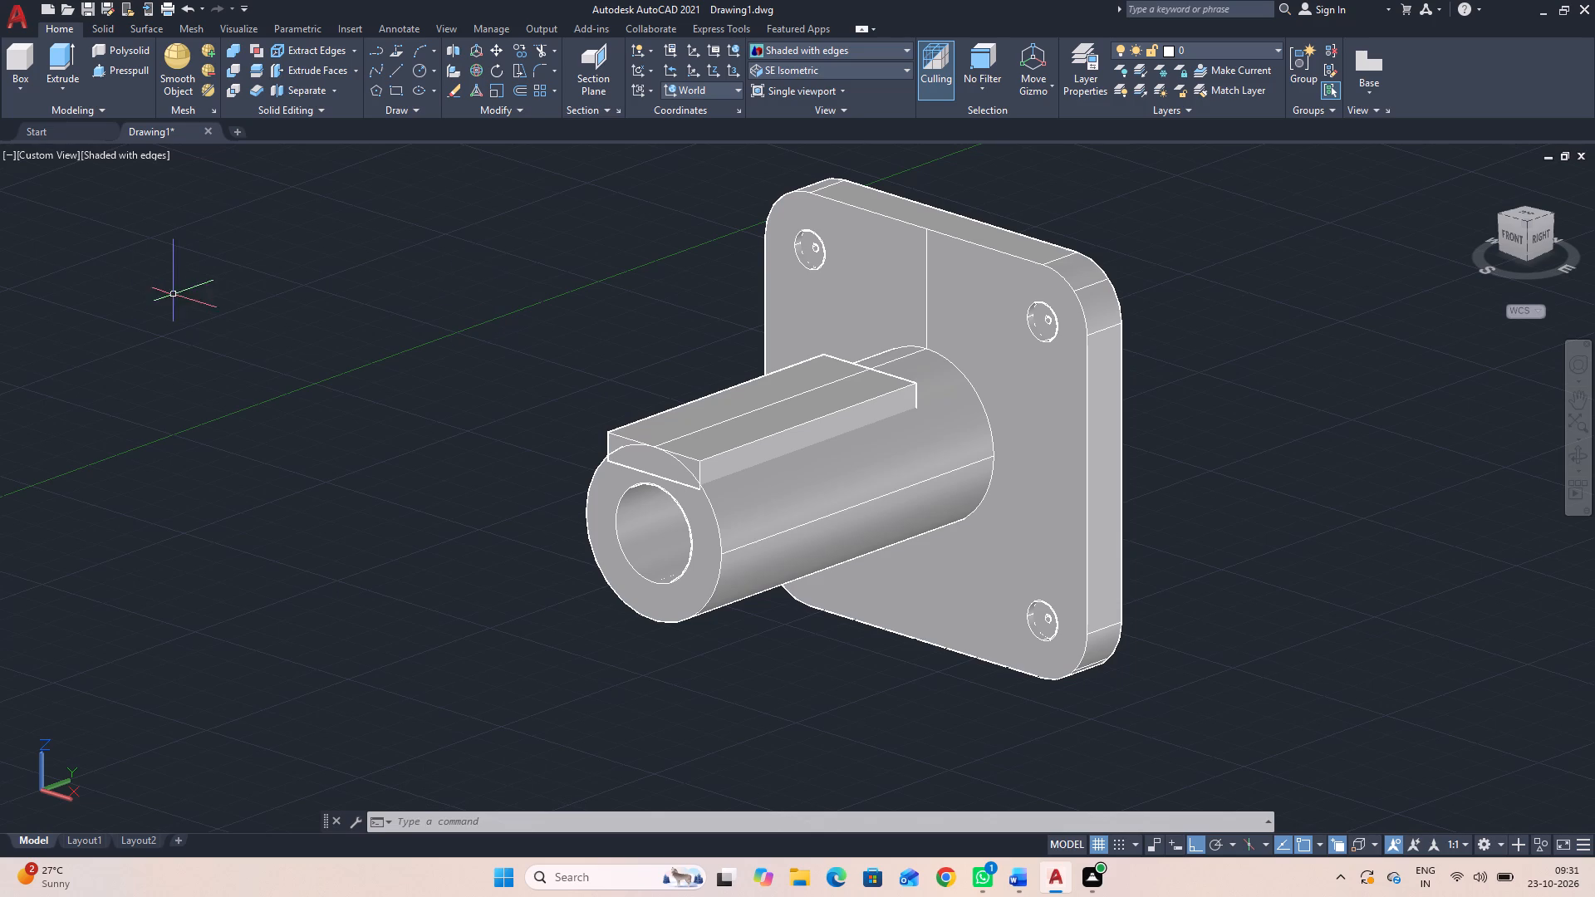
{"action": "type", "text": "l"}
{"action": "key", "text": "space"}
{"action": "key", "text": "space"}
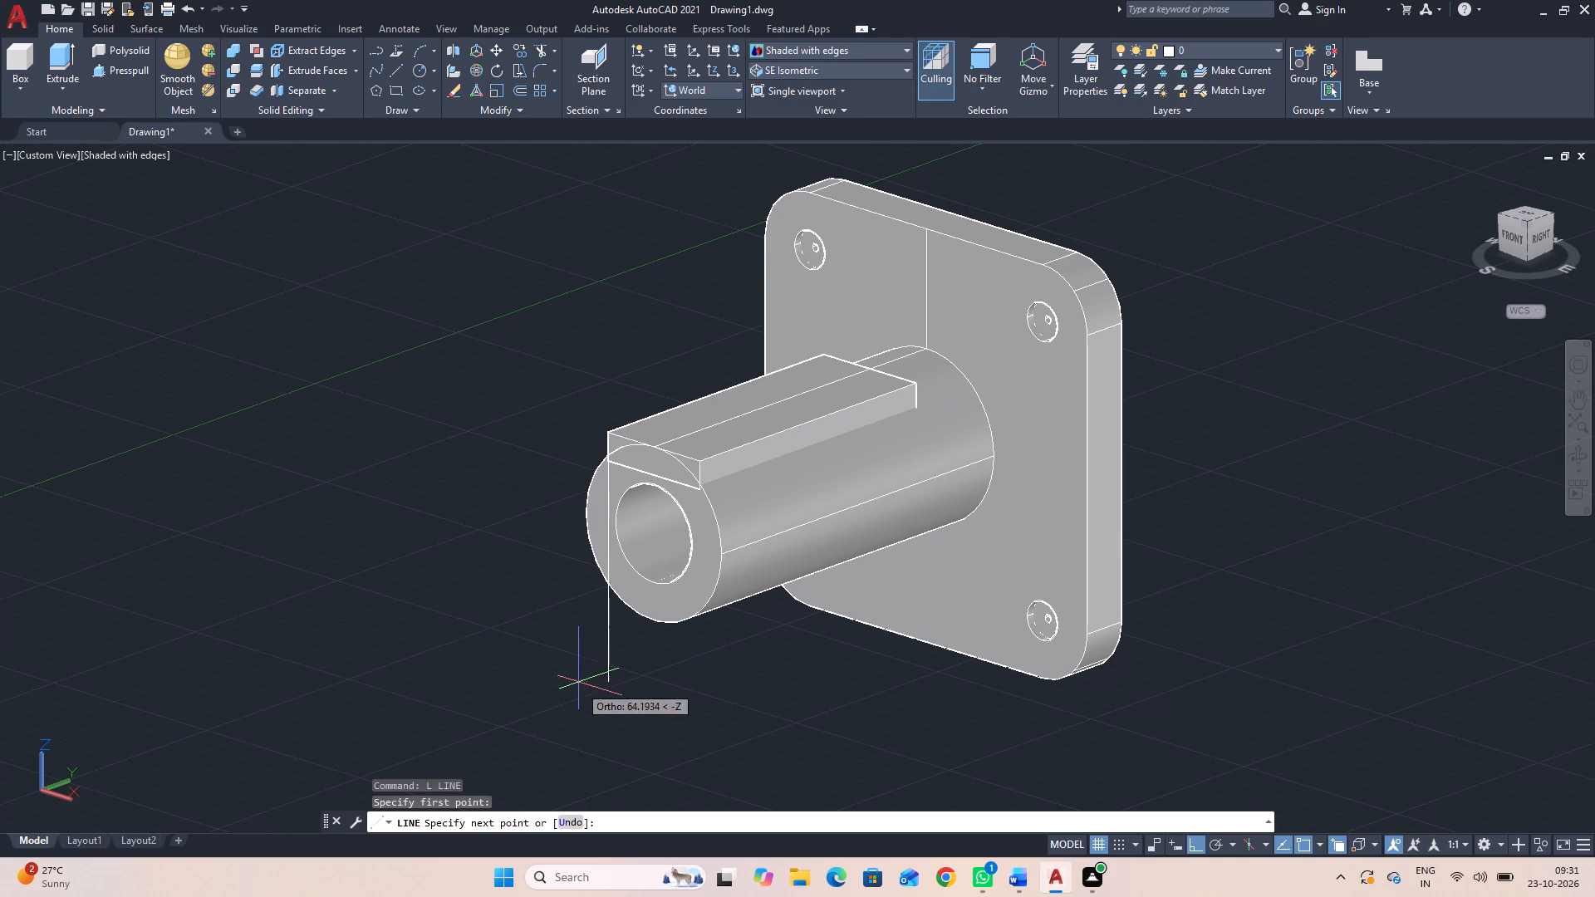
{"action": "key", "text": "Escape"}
Draw a 25-unit line straight up in +Z from the centre of the bore on the boss's front face.
{"action": "key", "text": "space"}
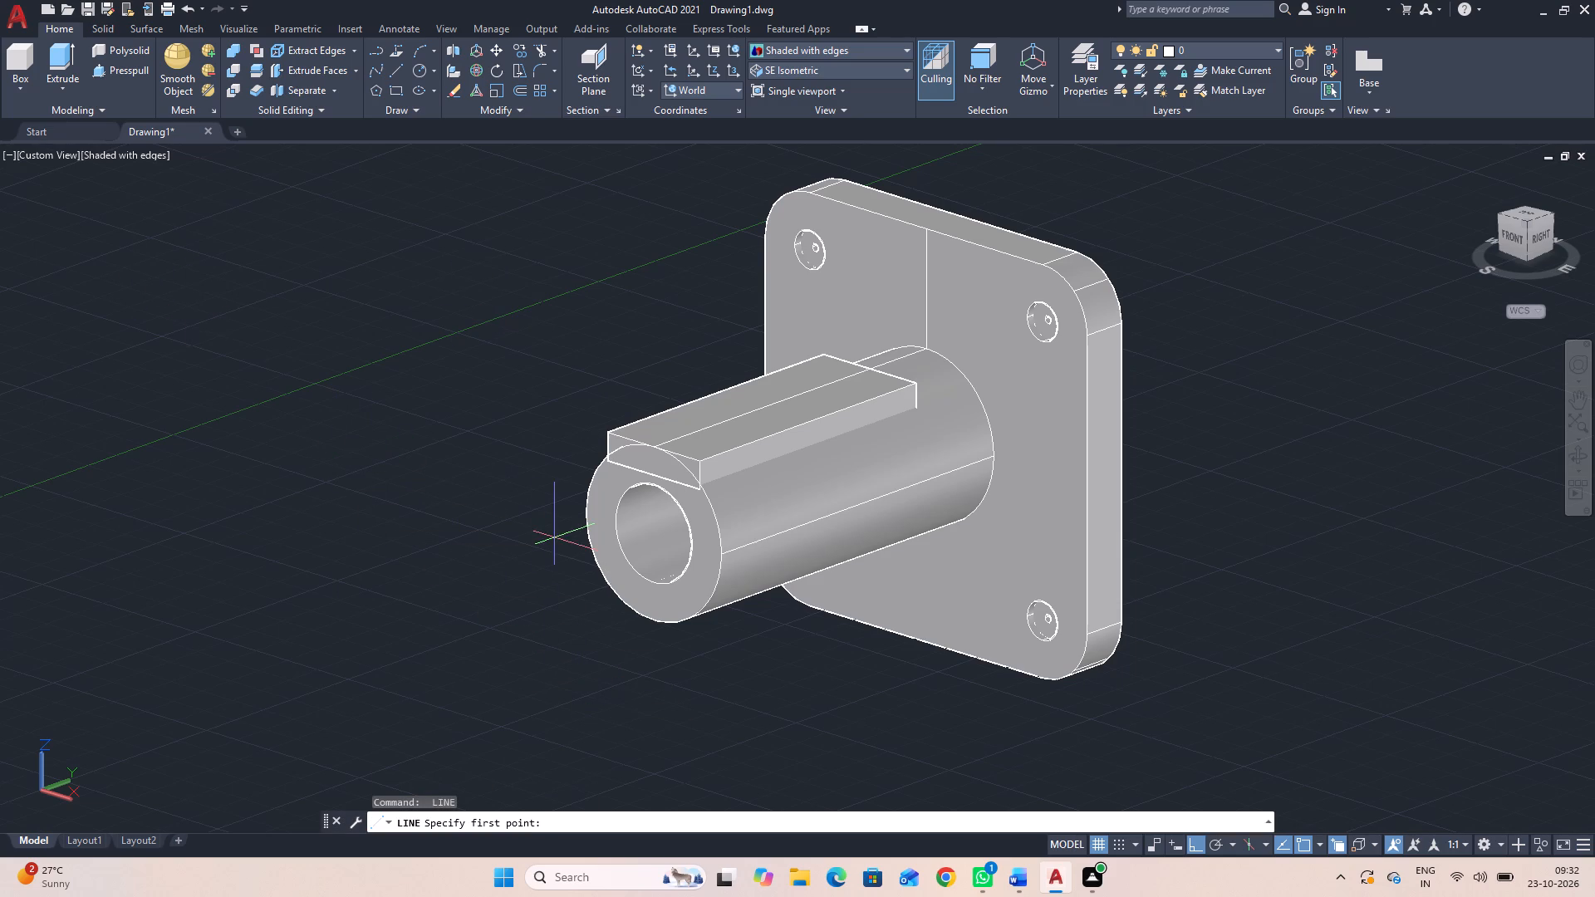
{"action": "left_click", "coordinate": [661, 533]}
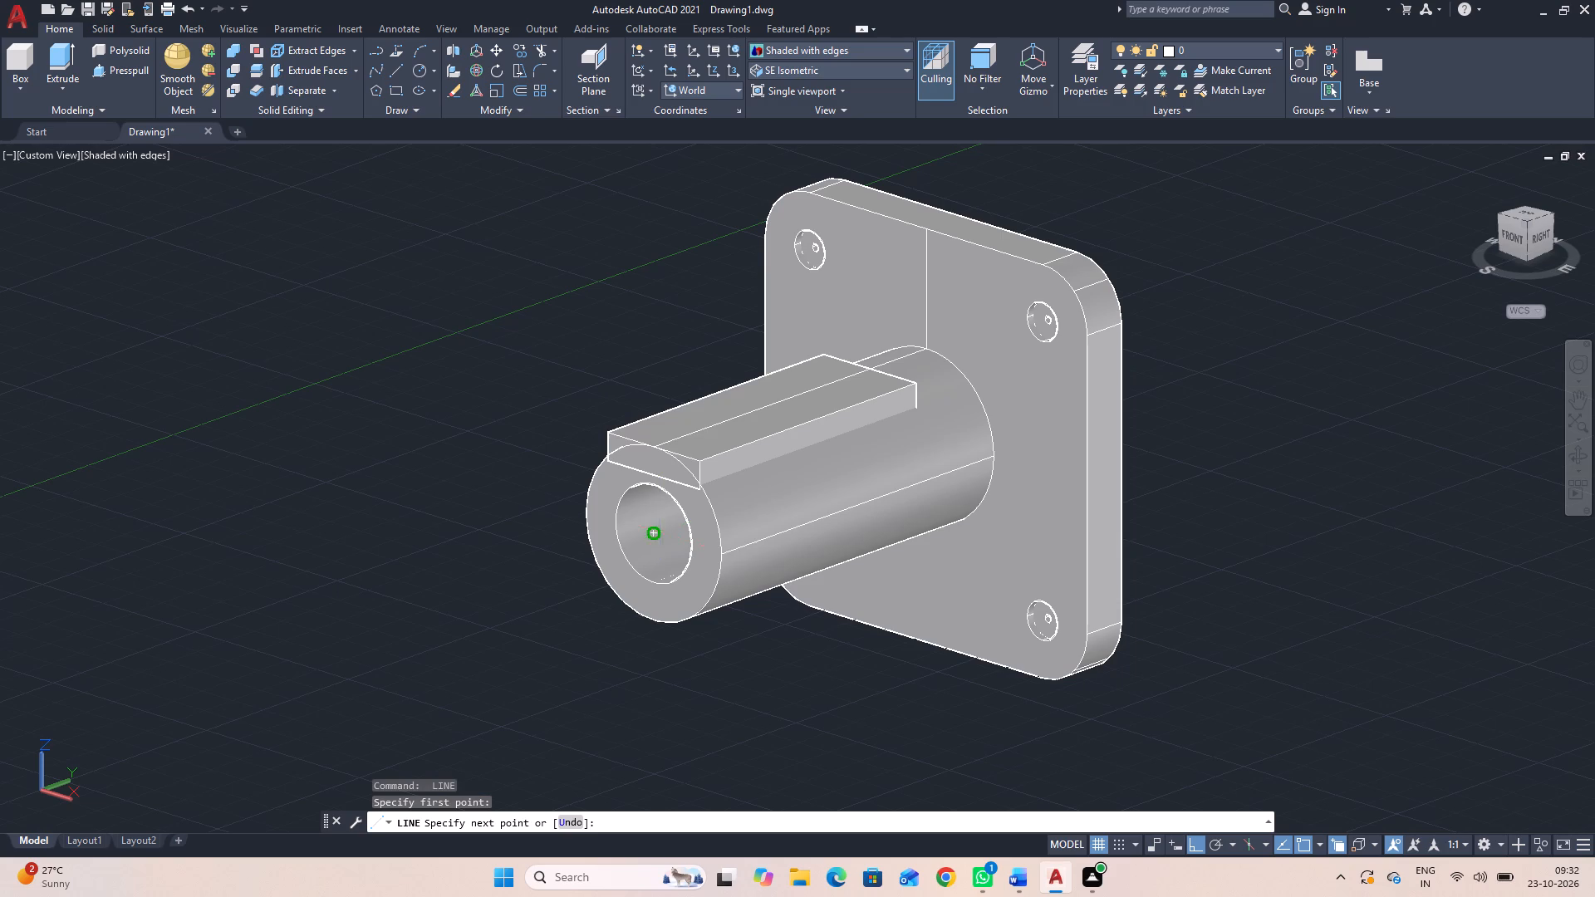
{"action": "type", "text": "25"}
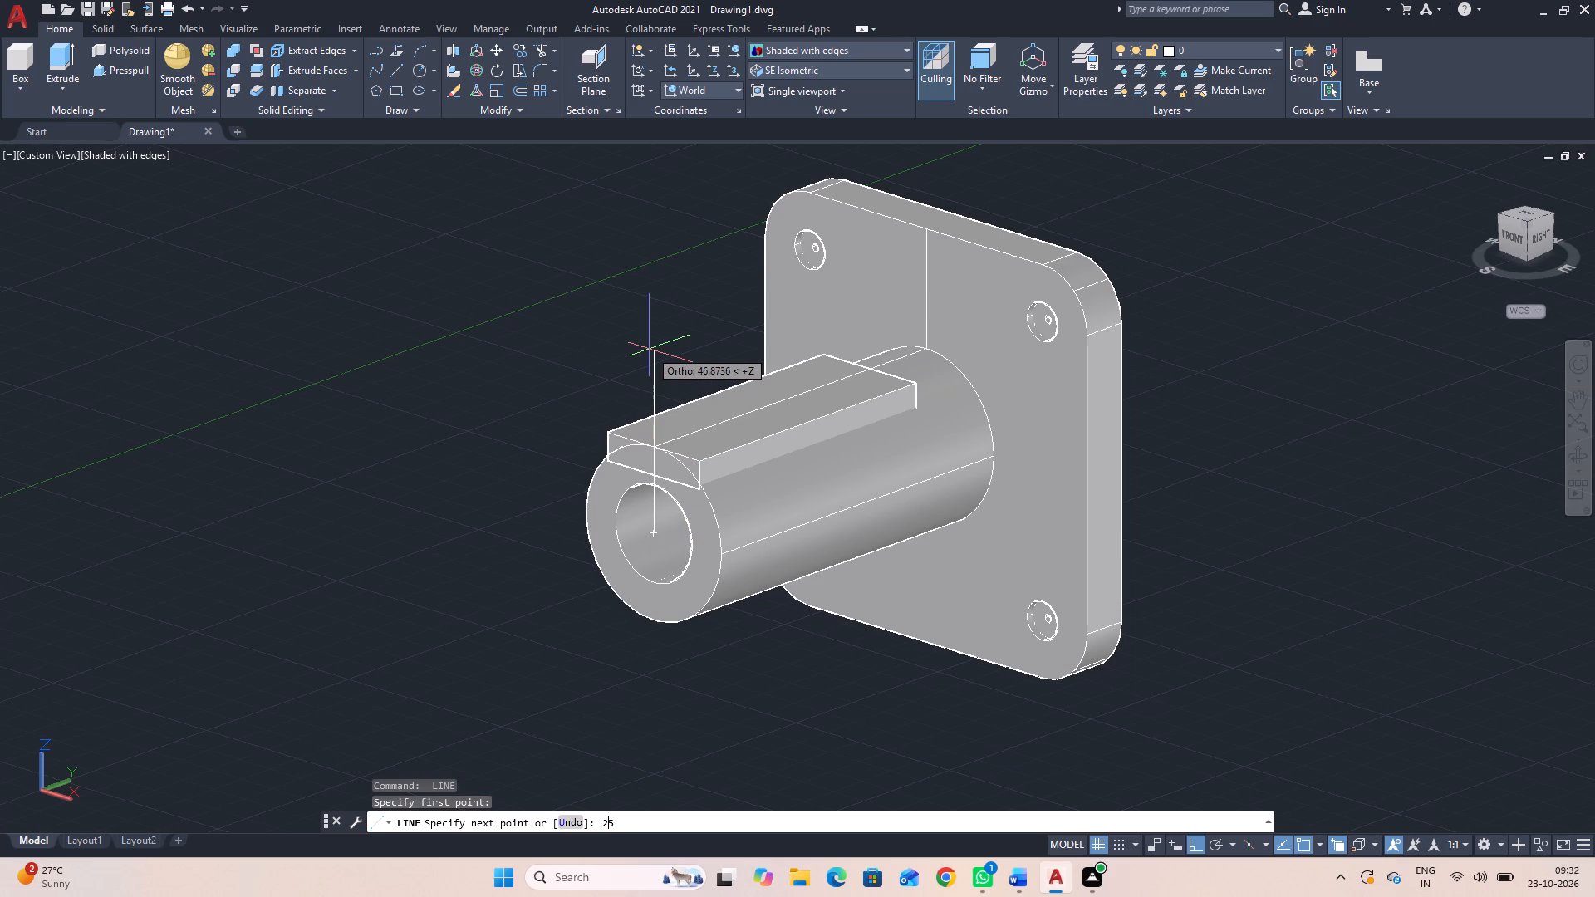
{"action": "key", "text": "Return"}
{"action": "key", "text": "Escape"}
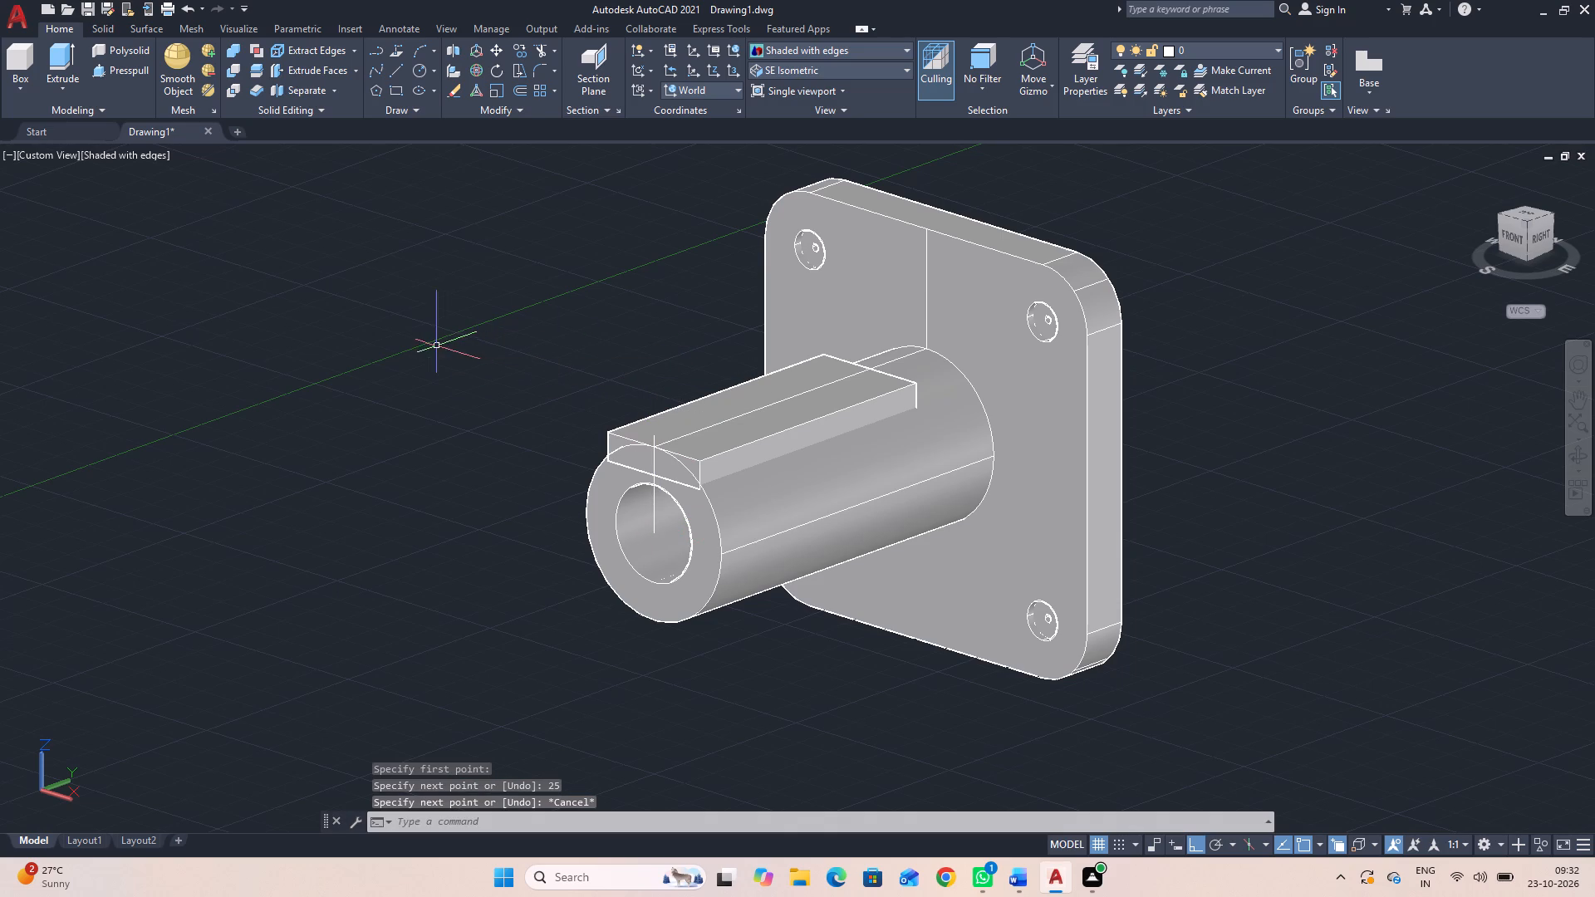
Presspull the box's top face up to the upper end of the 25-unit vertical line.
{"action": "left_click", "coordinate": [124, 66]}
{"action": "left_click", "coordinate": [702, 438]}
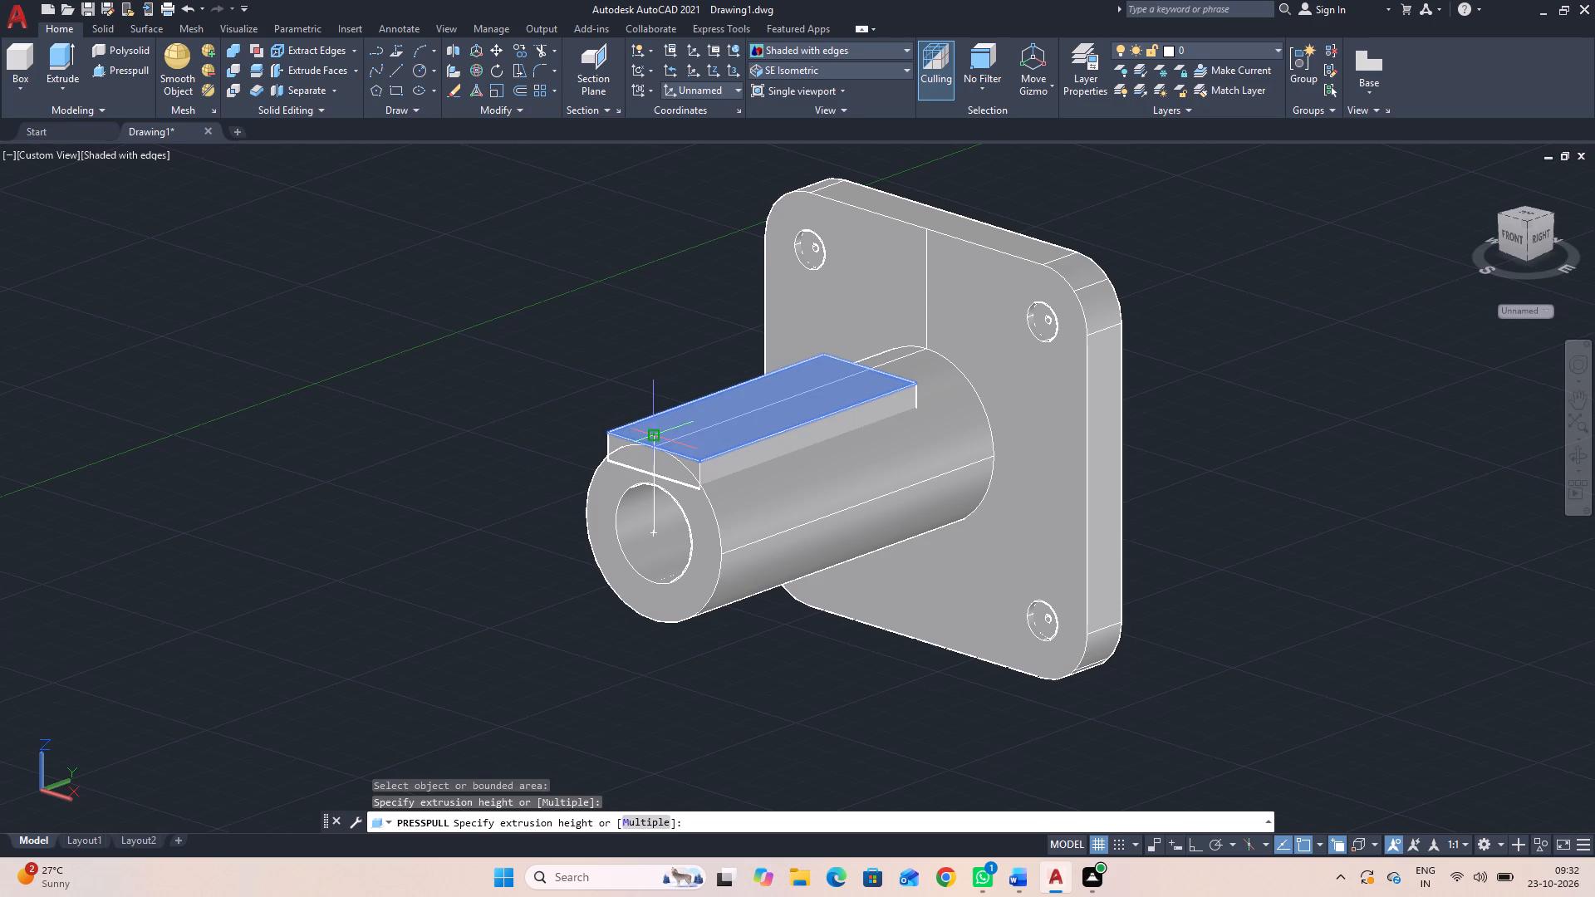
{"action": "left_click", "coordinate": [653, 432]}
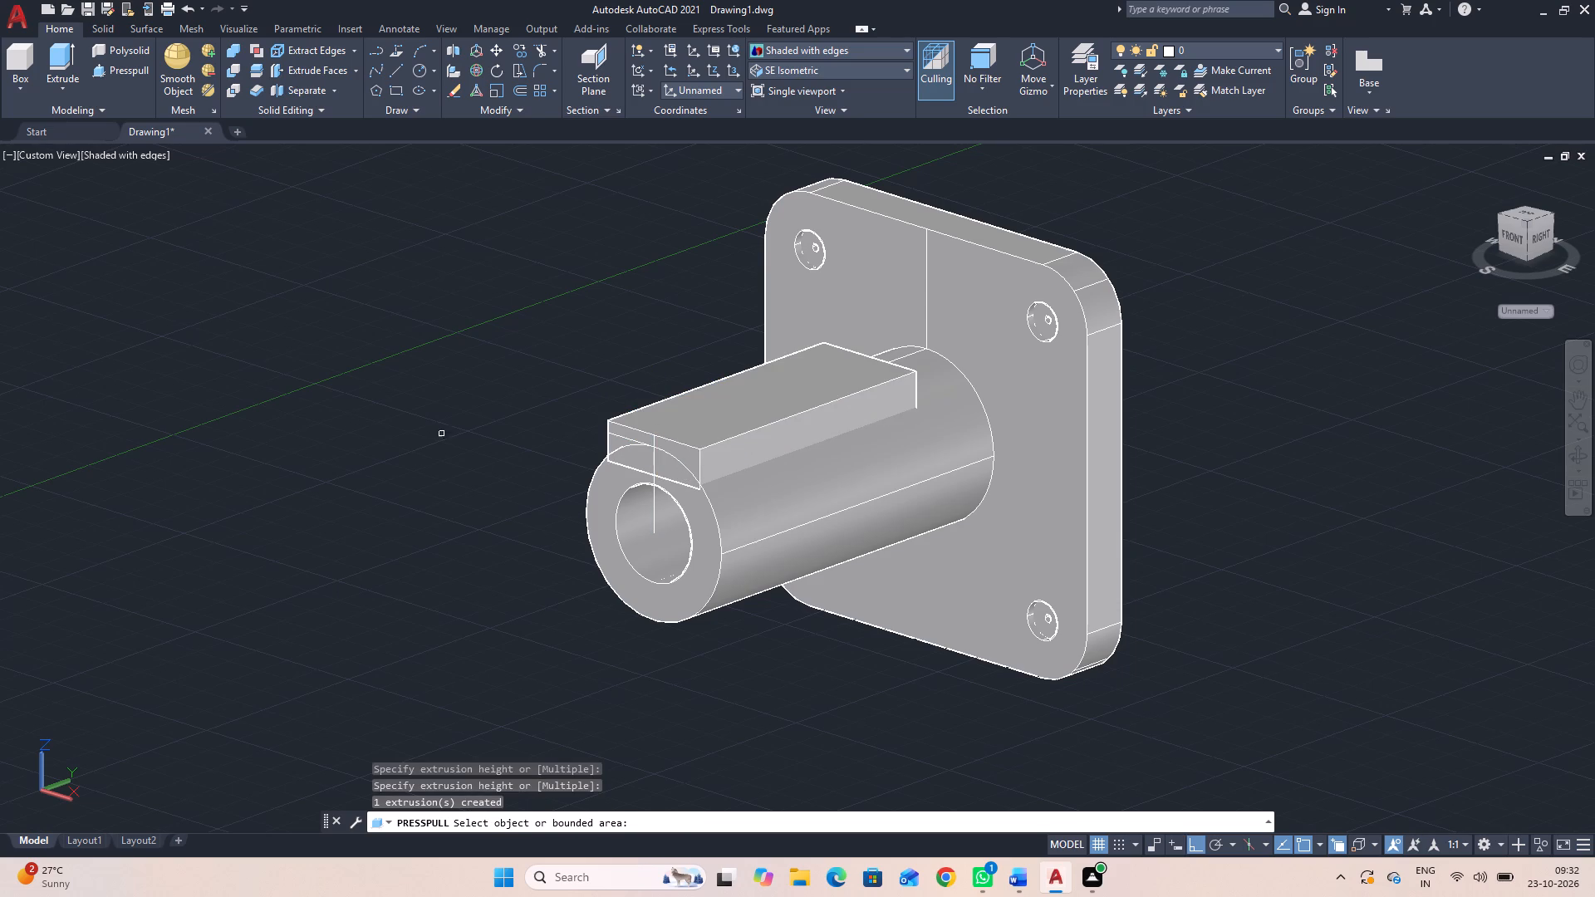
{"action": "key", "text": "Escape"}
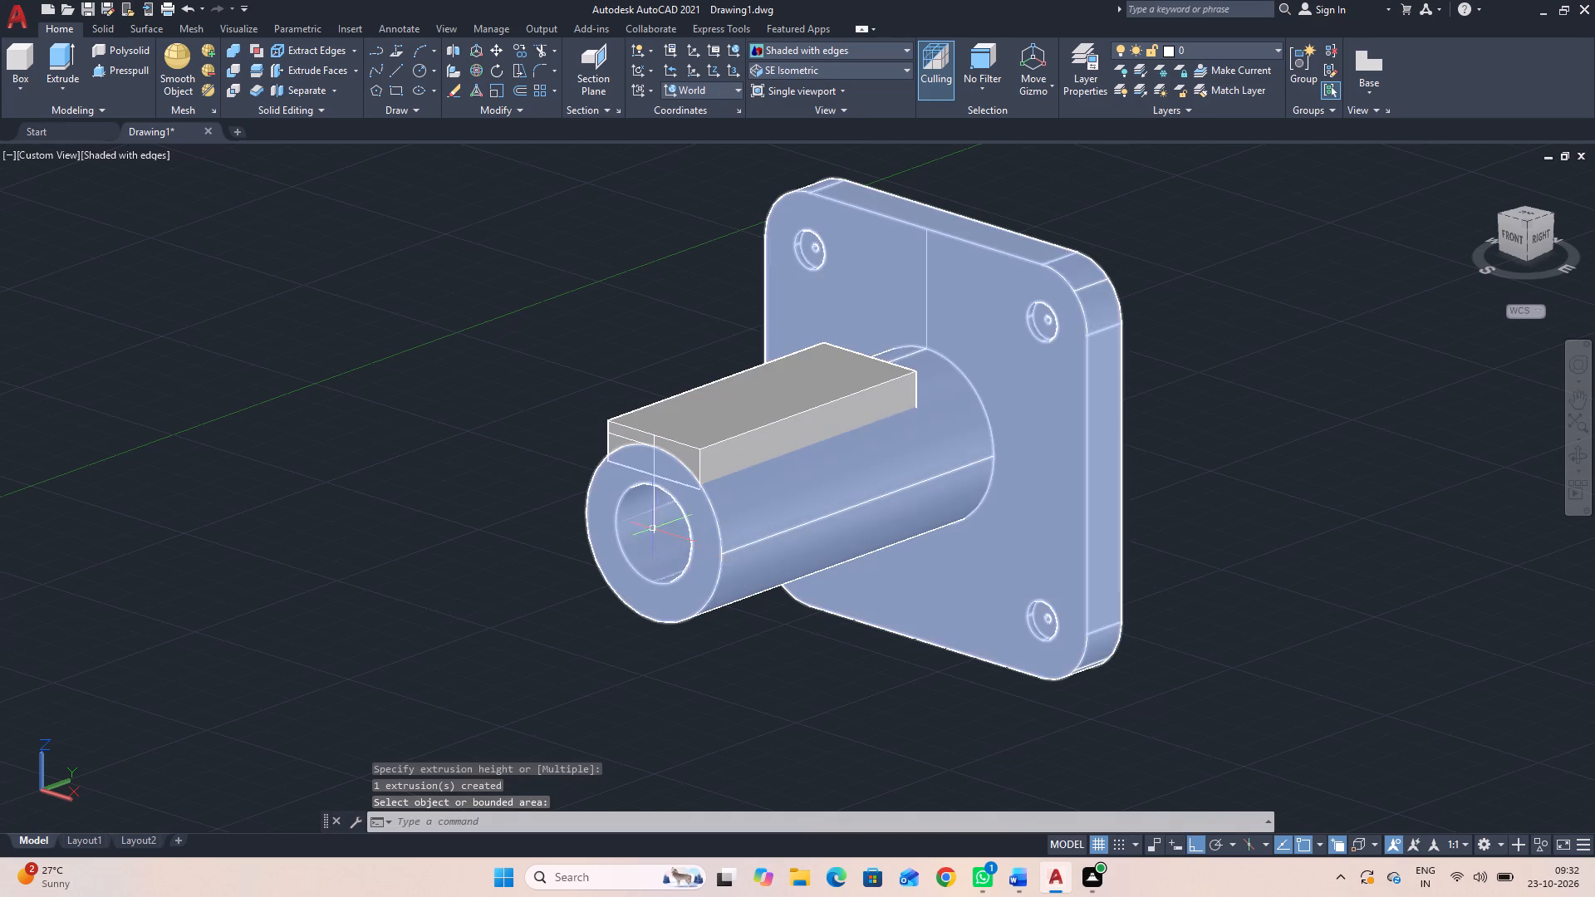
Erase the 25-unit vertical line at the bore centre and the 15-unit line at the boss's front edge.
{"action": "left_click", "coordinate": [654, 523]}
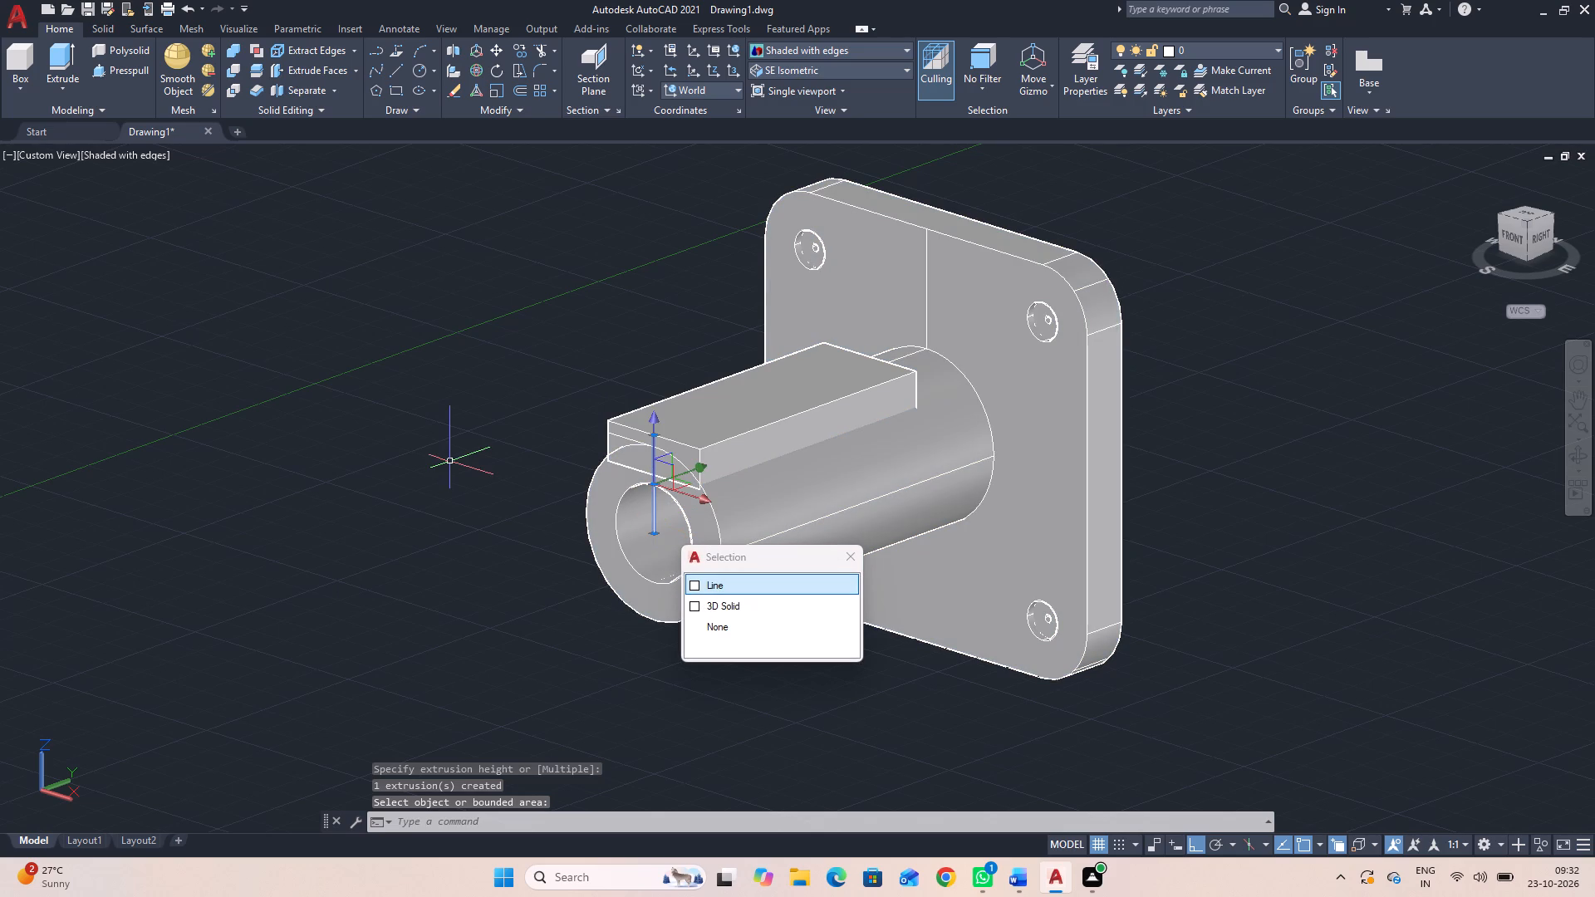
{"action": "key", "text": "Delete"}
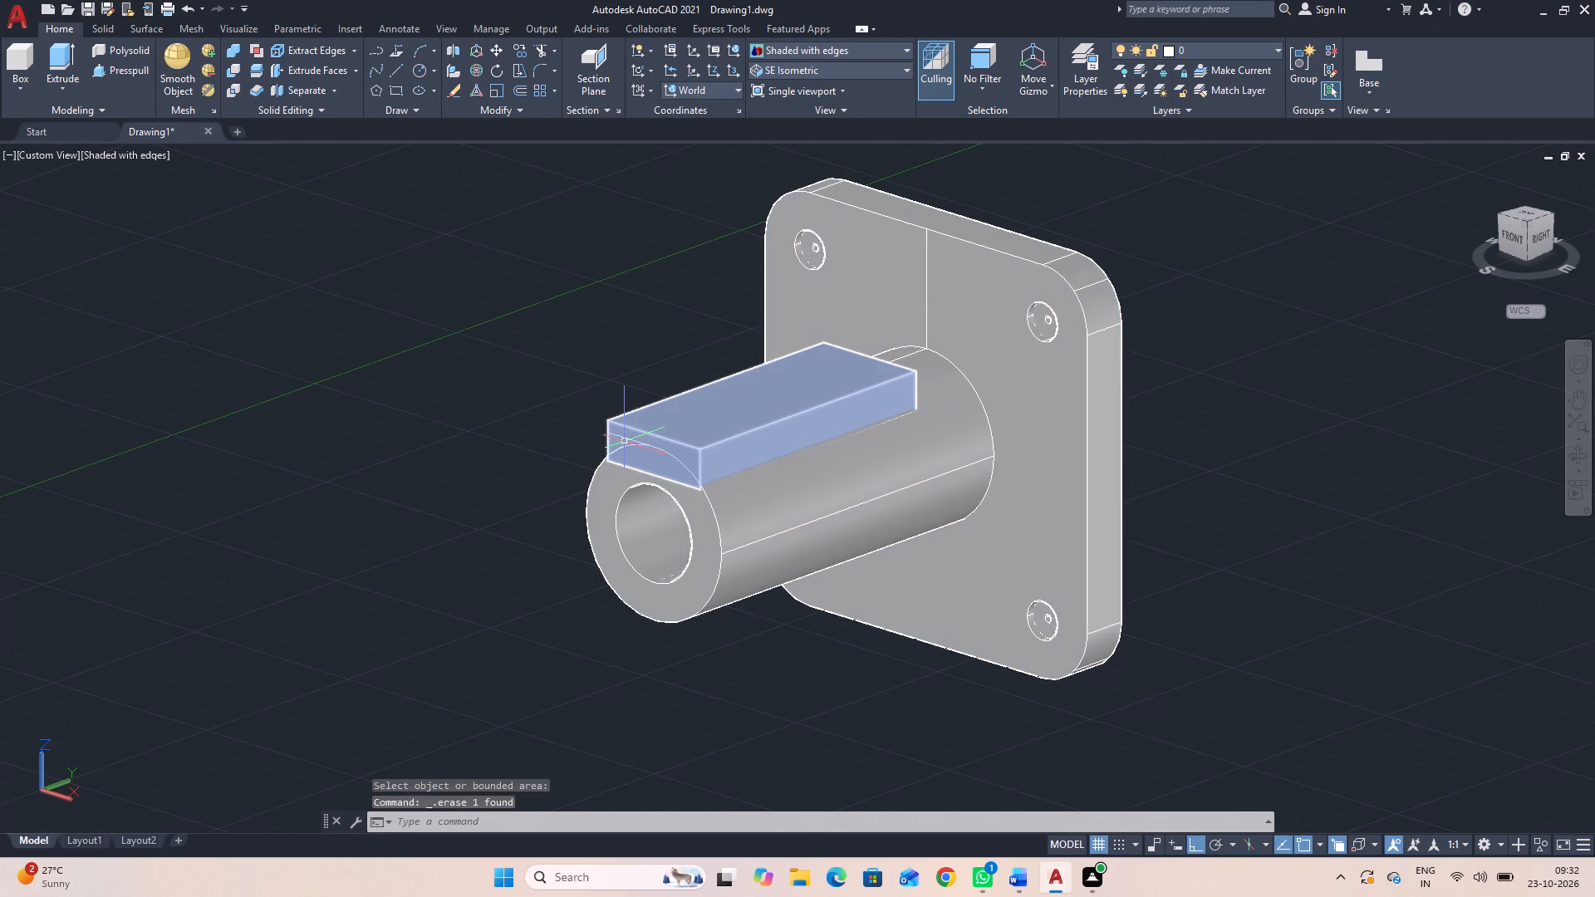
{"action": "left_click", "coordinate": [625, 438]}
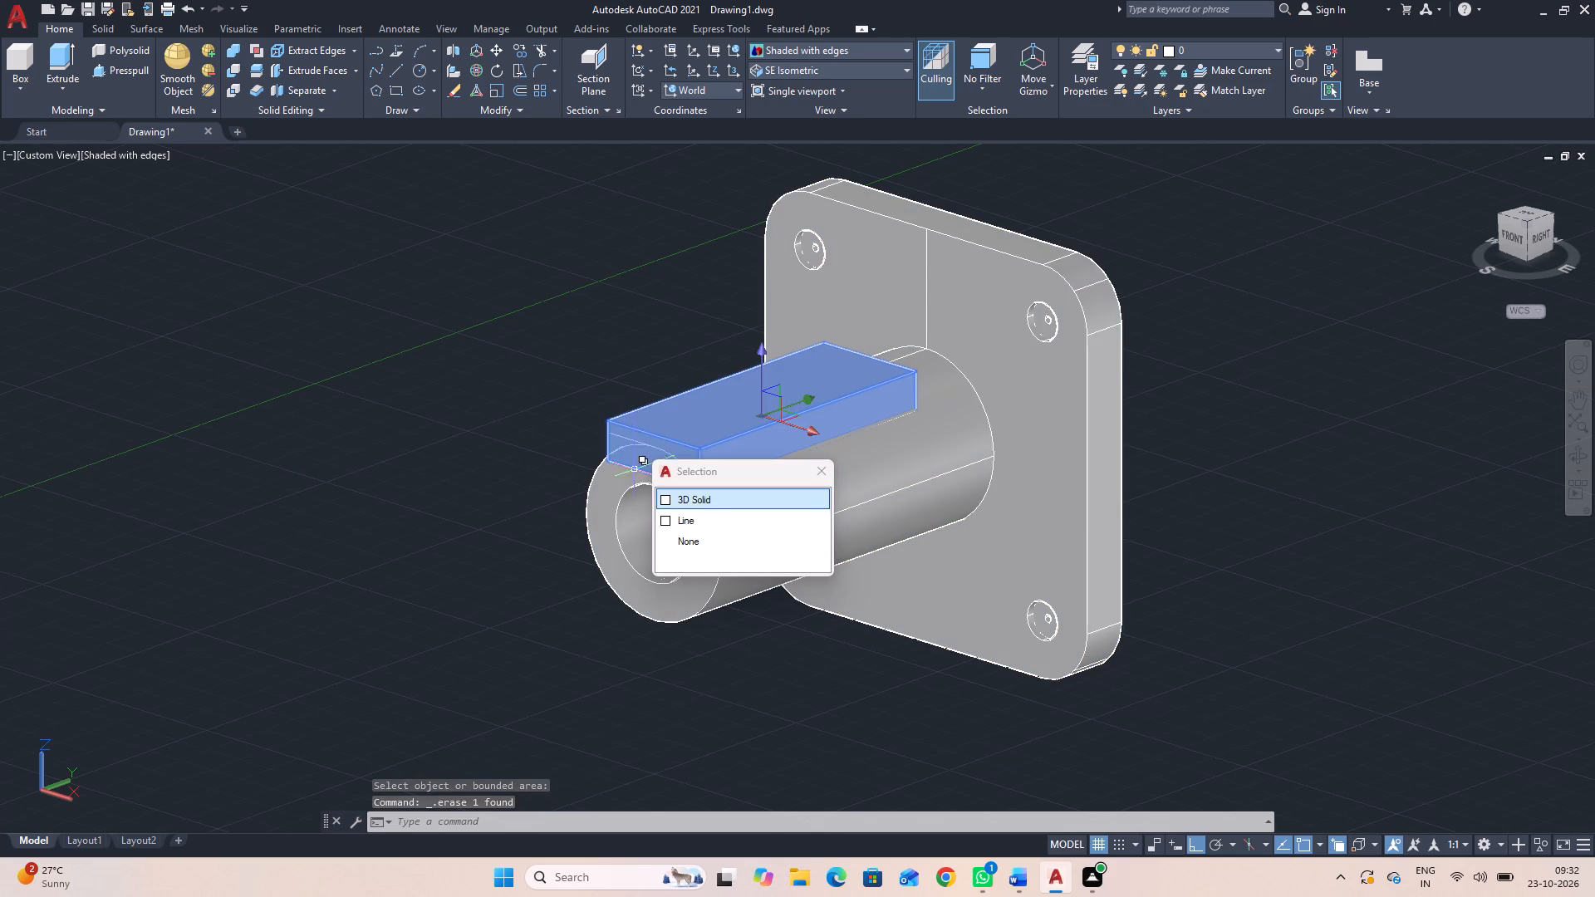
{"action": "left_click", "coordinate": [677, 514]}
{"action": "key", "text": "Delete"}
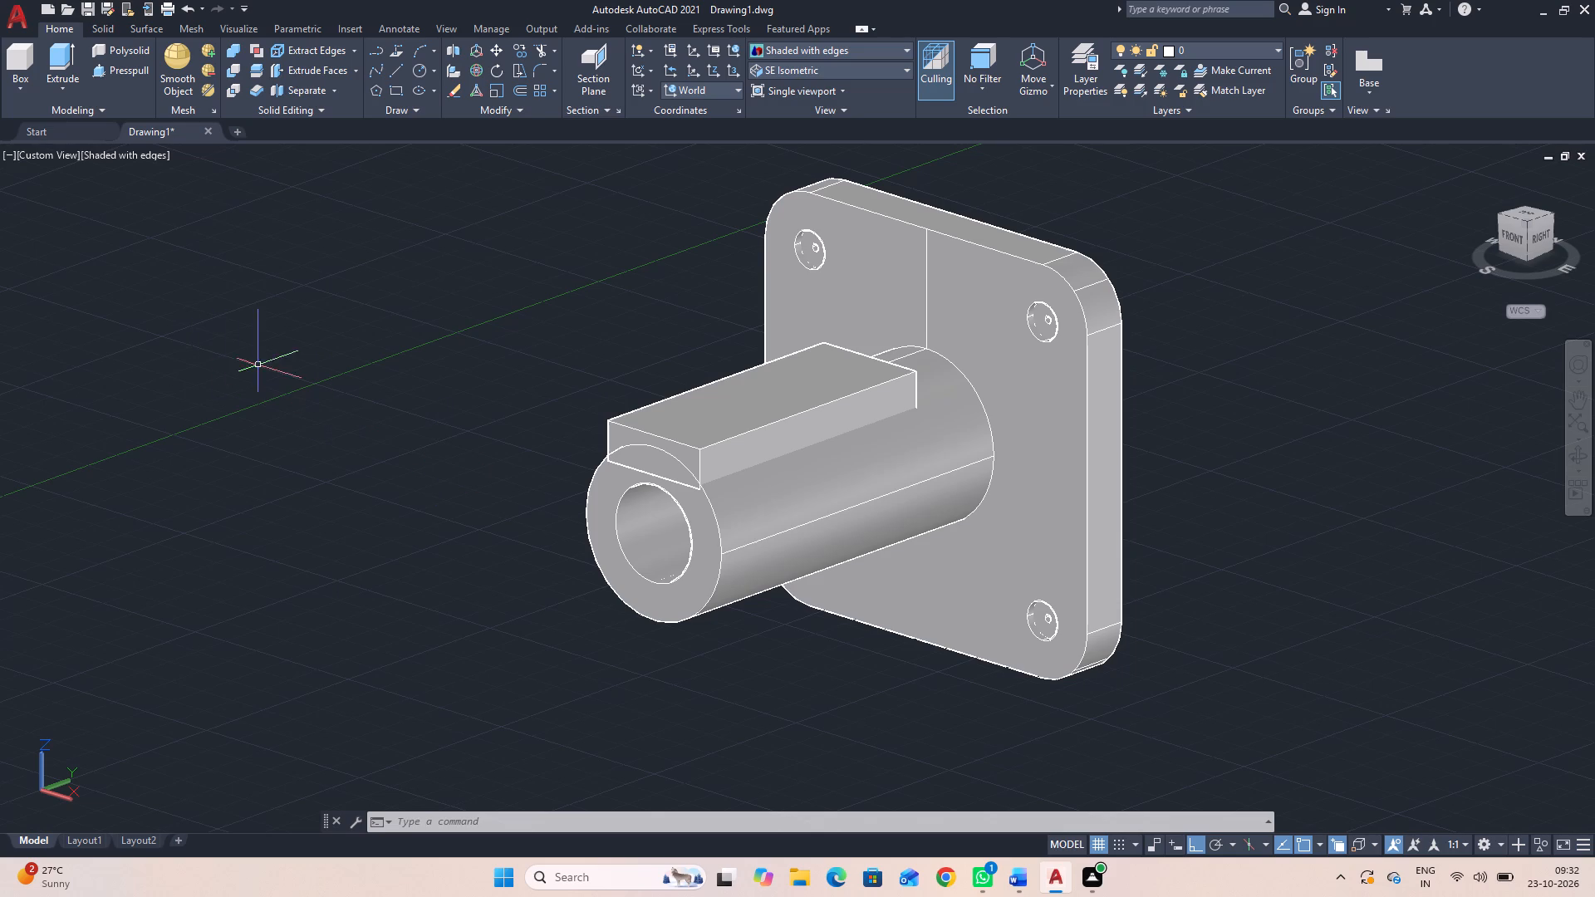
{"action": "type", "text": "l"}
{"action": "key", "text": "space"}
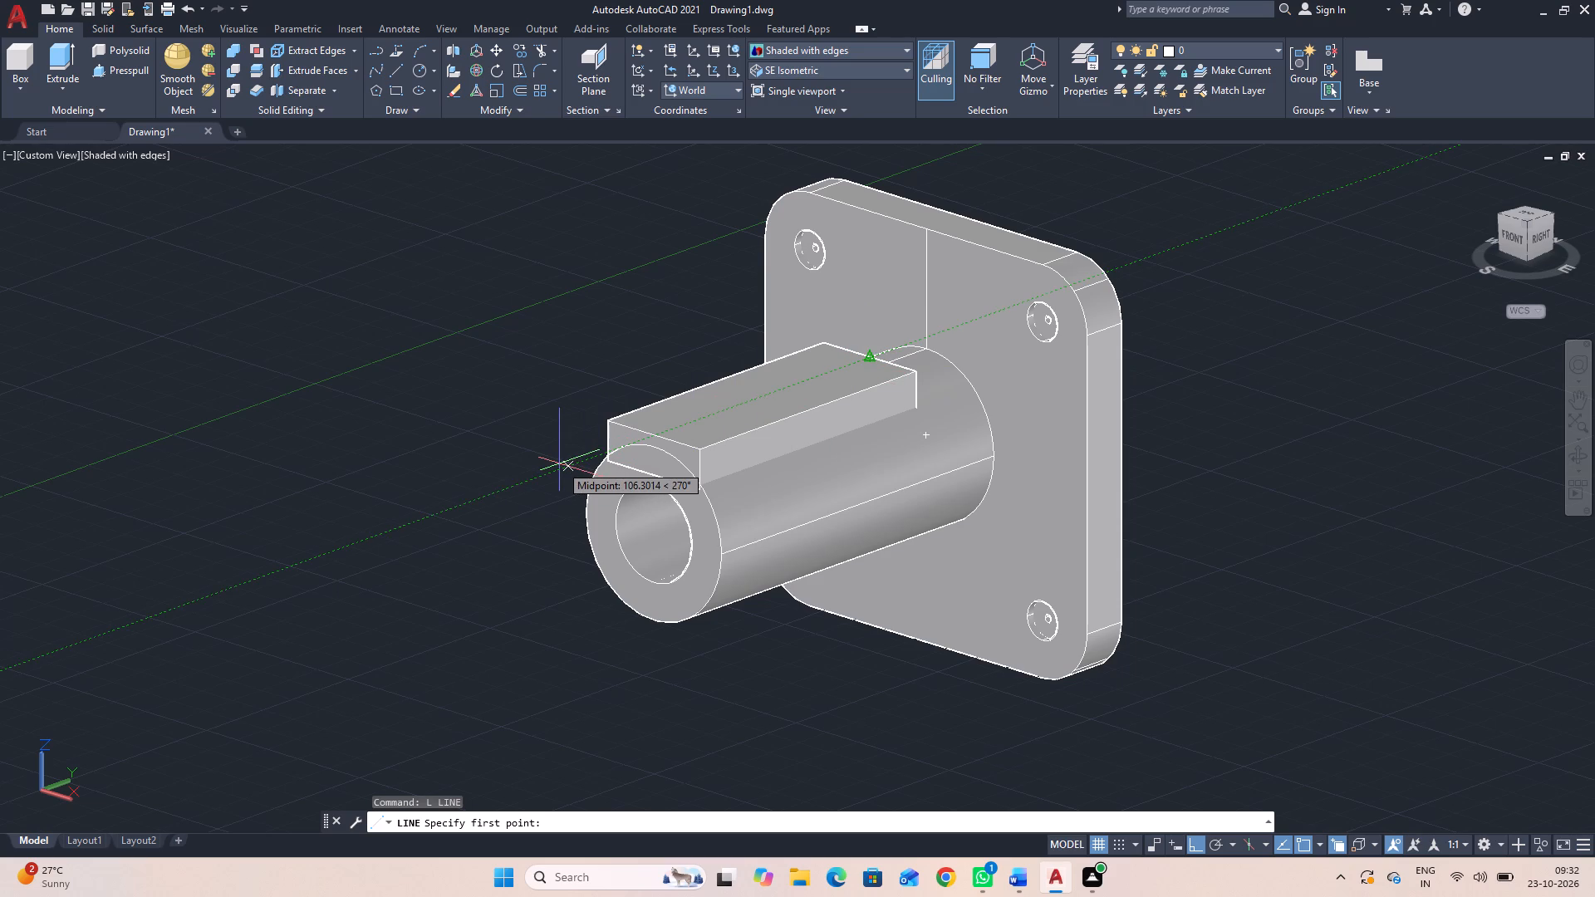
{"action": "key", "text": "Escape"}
Create a radius 6 cylinder centred 16 units forward of the pad's rear top edge midpoint, extending down to the bore centre.
{"action": "left_click", "coordinate": [21, 80]}
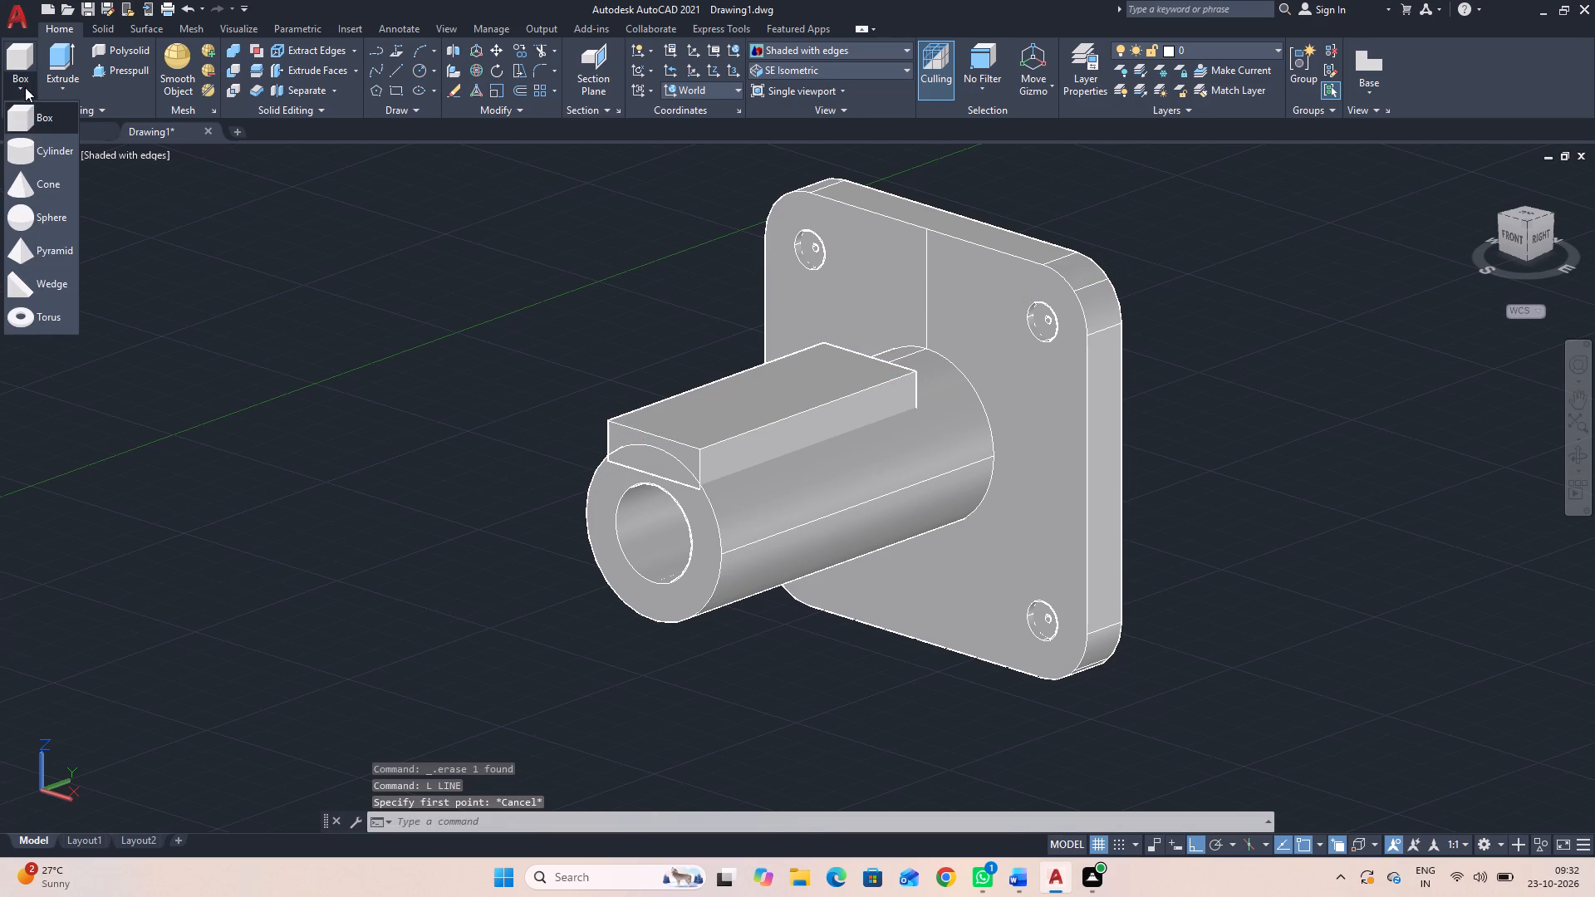
{"action": "left_click", "coordinate": [41, 149]}
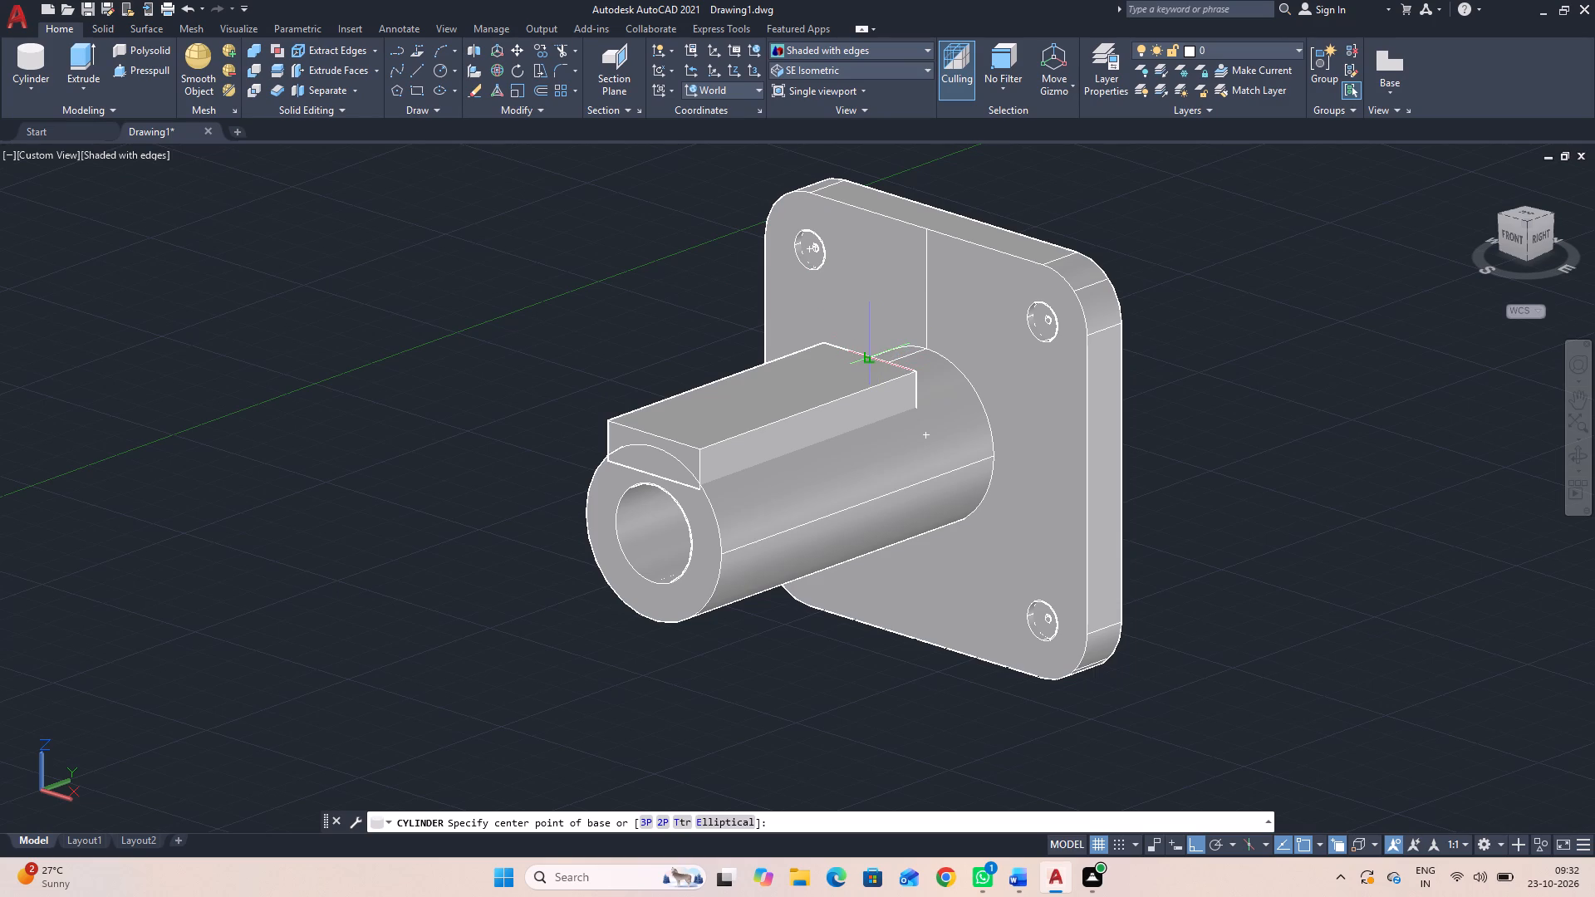
{"action": "scroll", "coordinate": [873, 357], "scroll_direction": "up", "scroll_amount": 4}
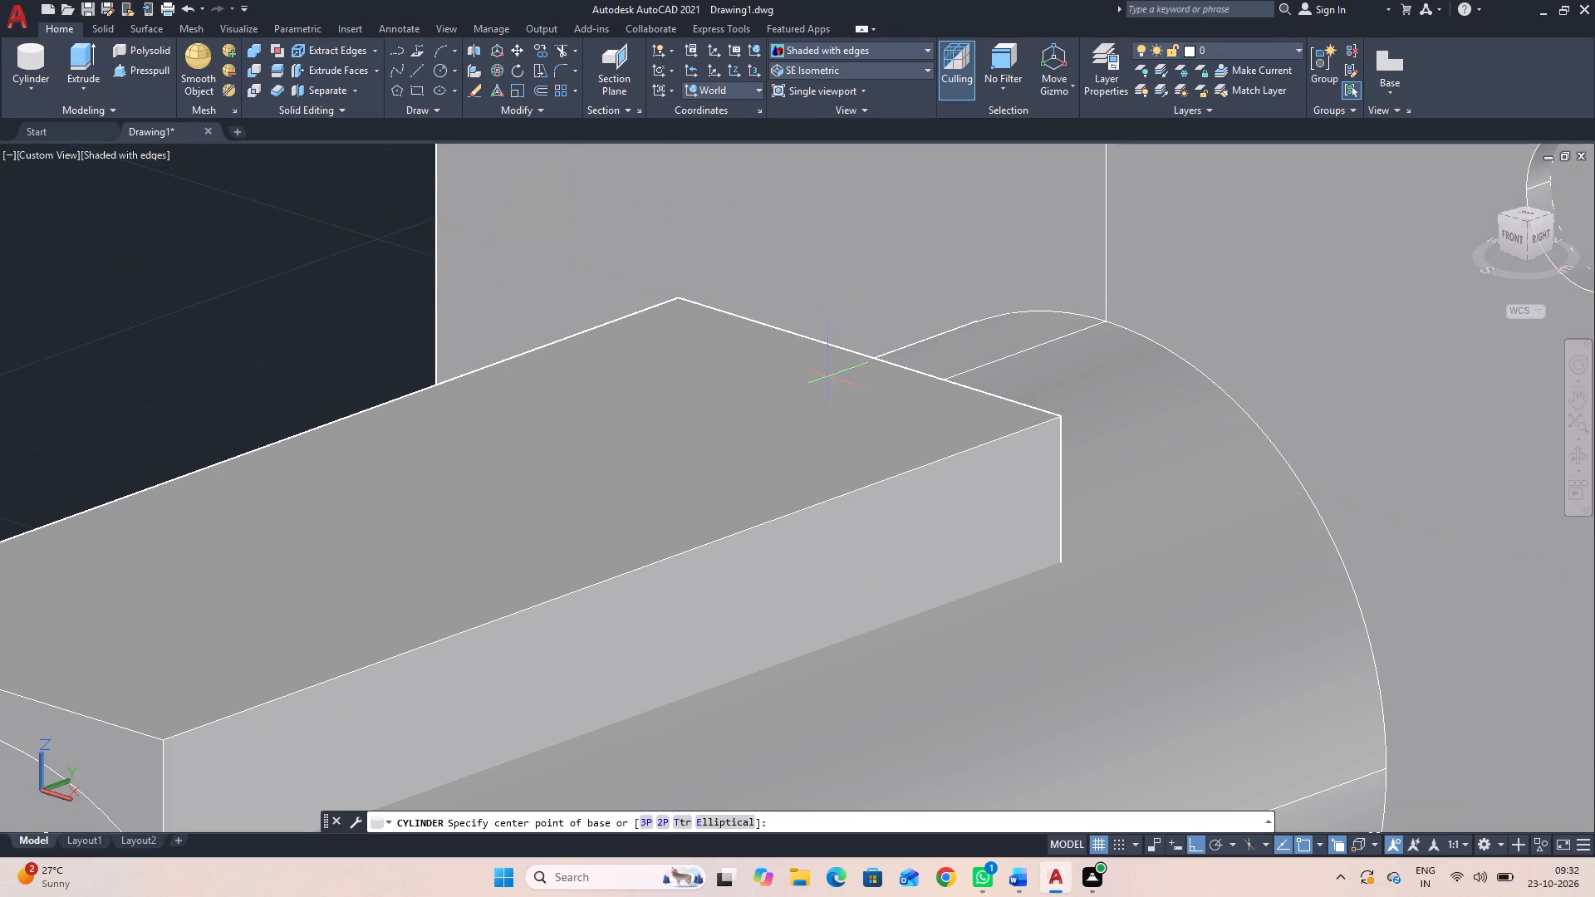
{"action": "scroll", "coordinate": [874, 356], "scroll_direction": "down", "scroll_amount": 4}
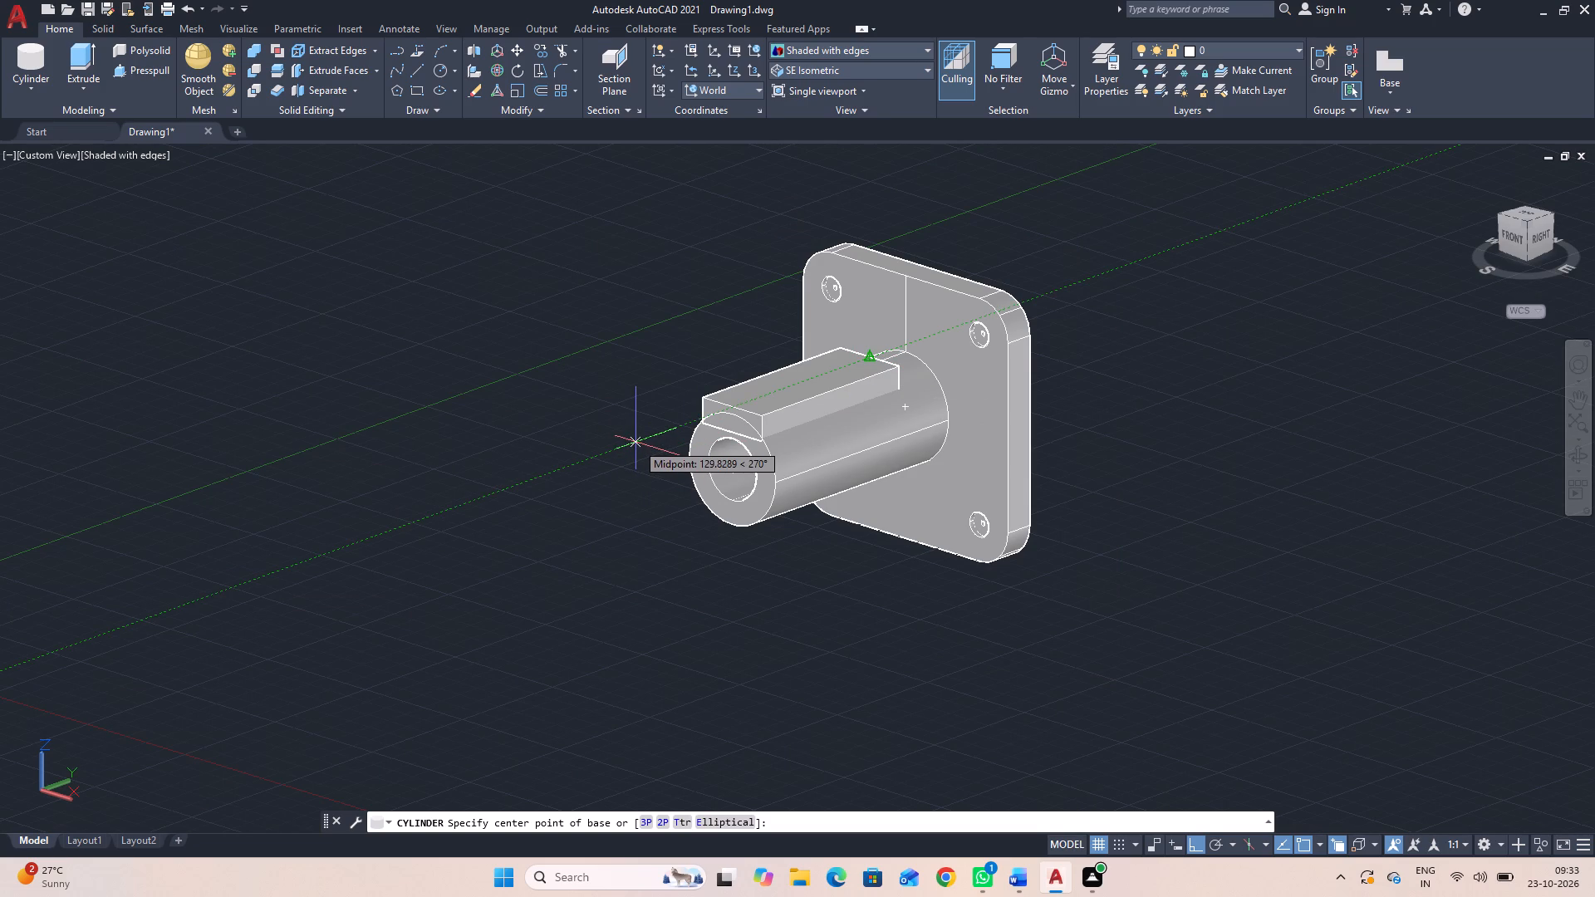
{"action": "type", "text": "16"}
{"action": "key", "text": "Return"}
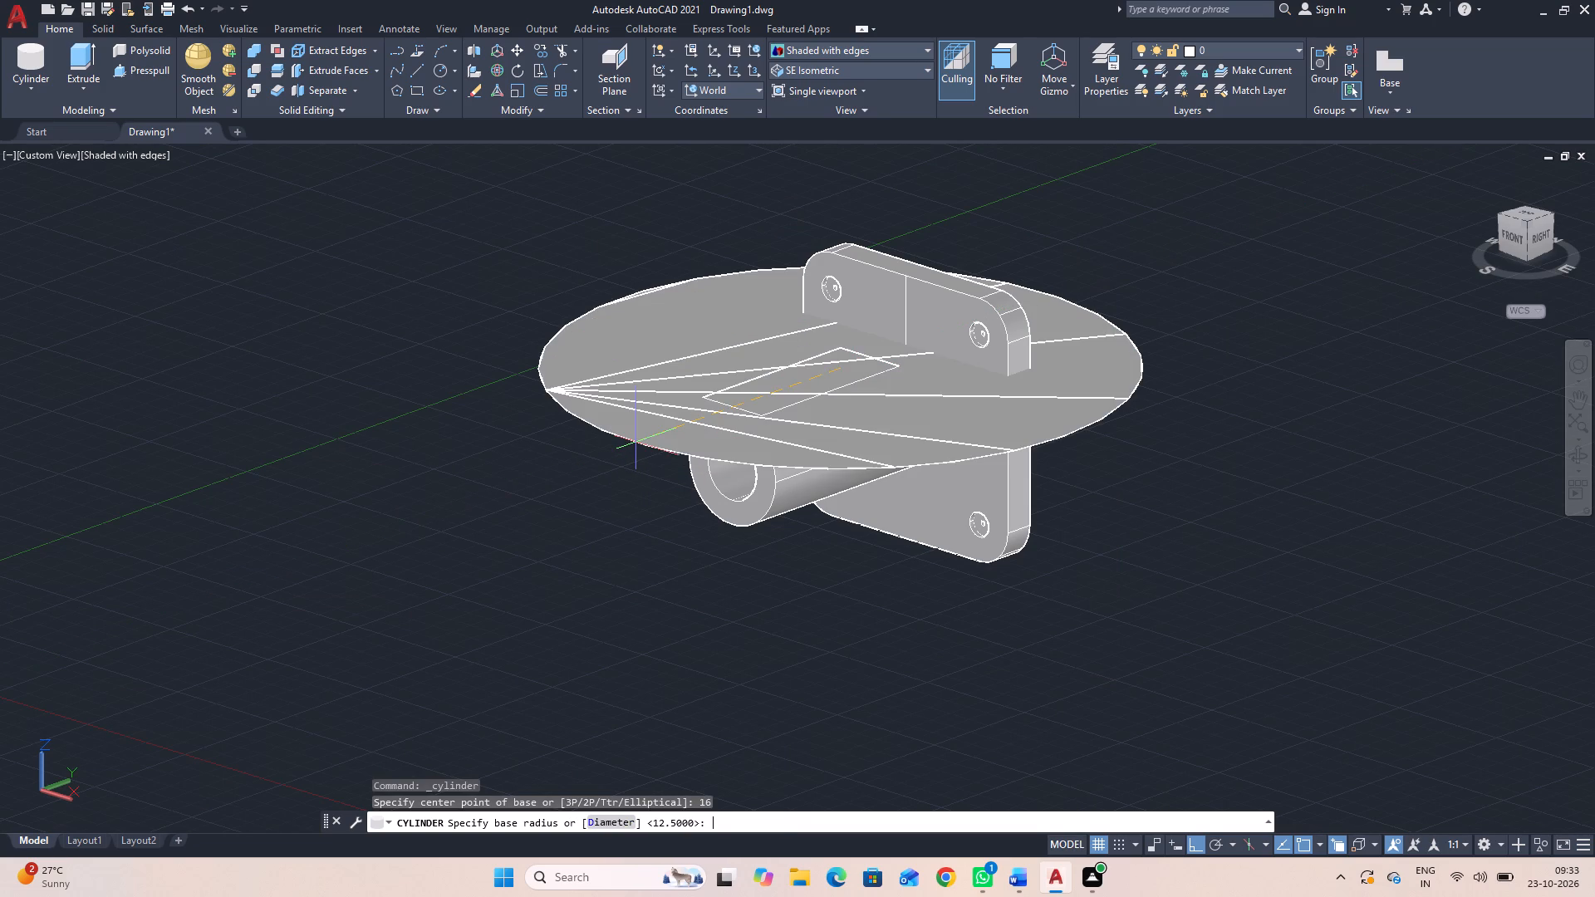
{"action": "scroll", "coordinate": [723, 373], "scroll_direction": "down", "scroll_amount": 2}
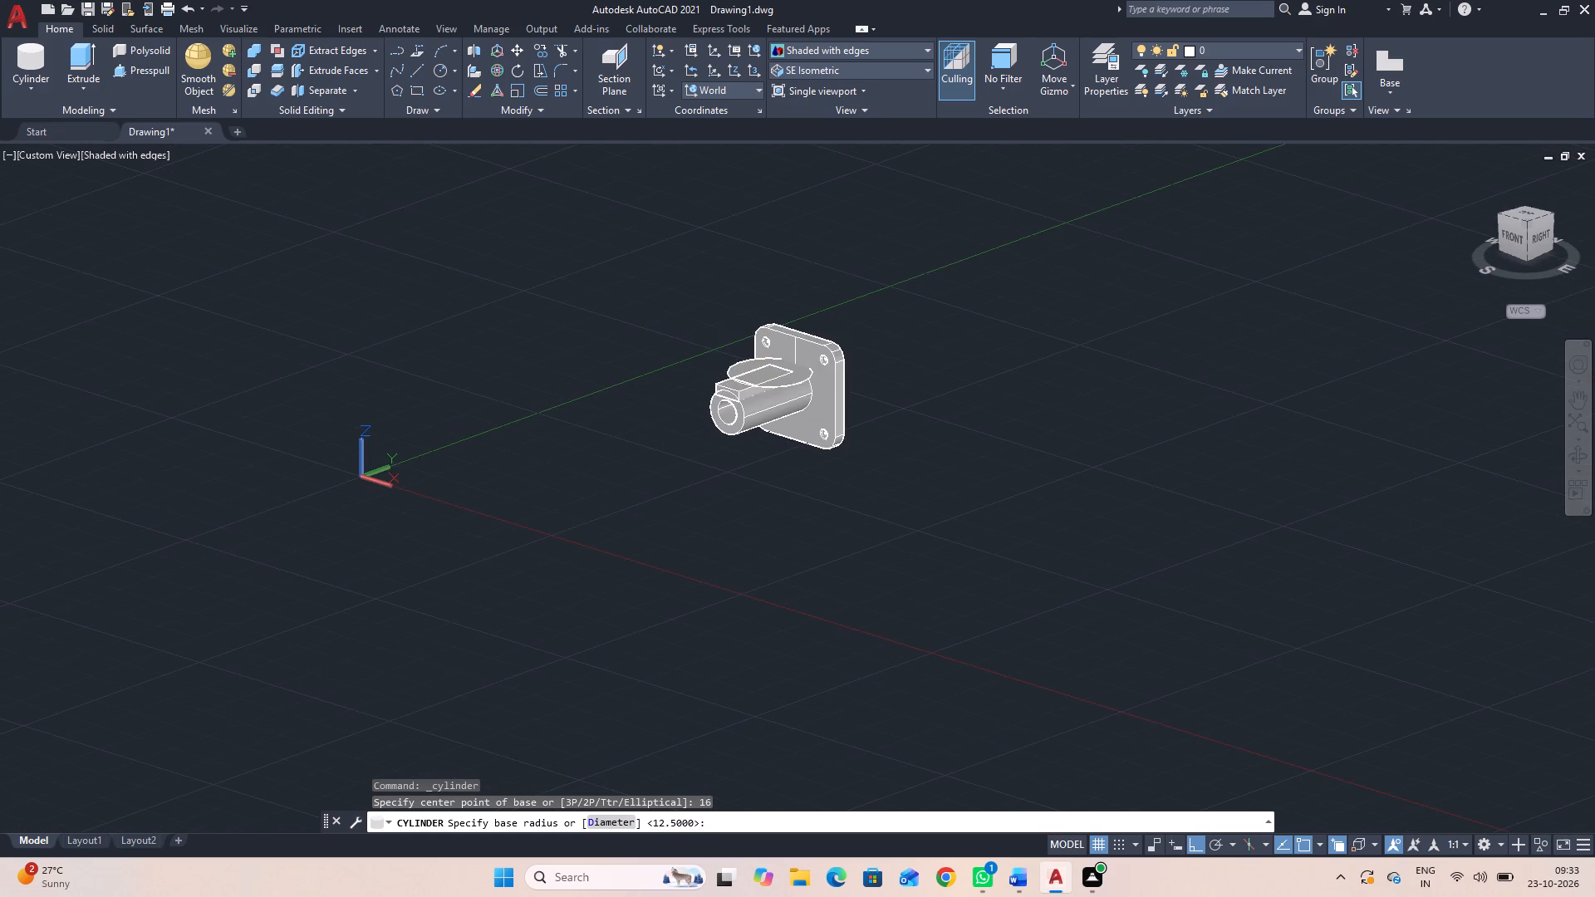
{"action": "scroll", "coordinate": [688, 353], "scroll_direction": "up", "scroll_amount": 6}
{"action": "scroll", "coordinate": [952, 532], "scroll_direction": "down", "scroll_amount": 1}
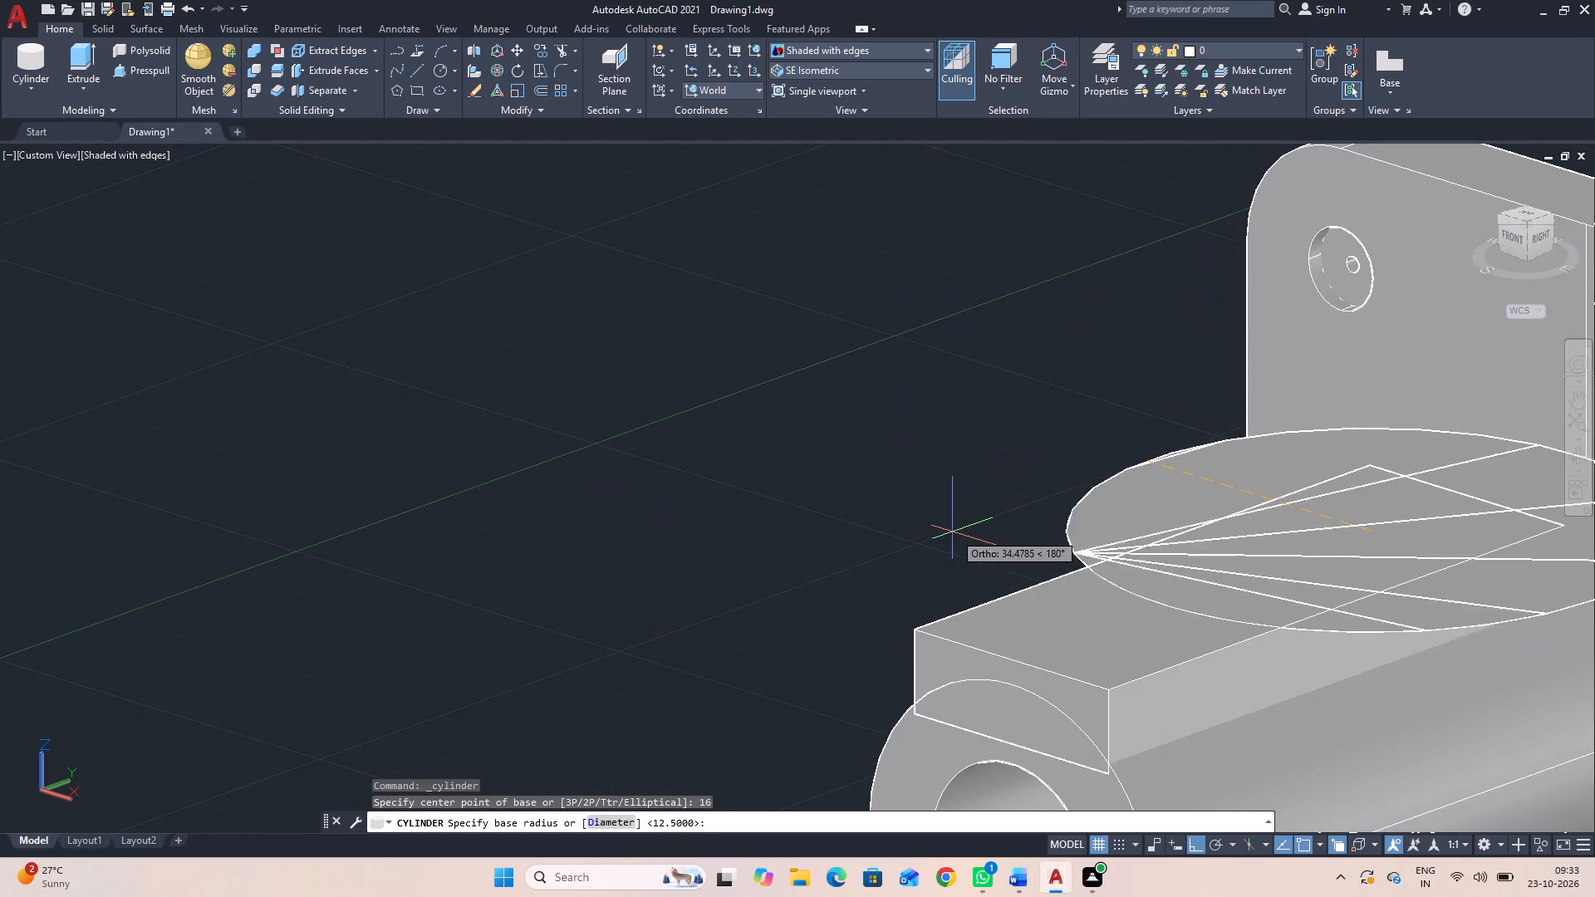
{"action": "scroll", "coordinate": [930, 534], "scroll_direction": "down", "scroll_amount": 1}
{"action": "middle_click_drag", "start_coordinate": [910, 526], "coordinate": [843, 527]}
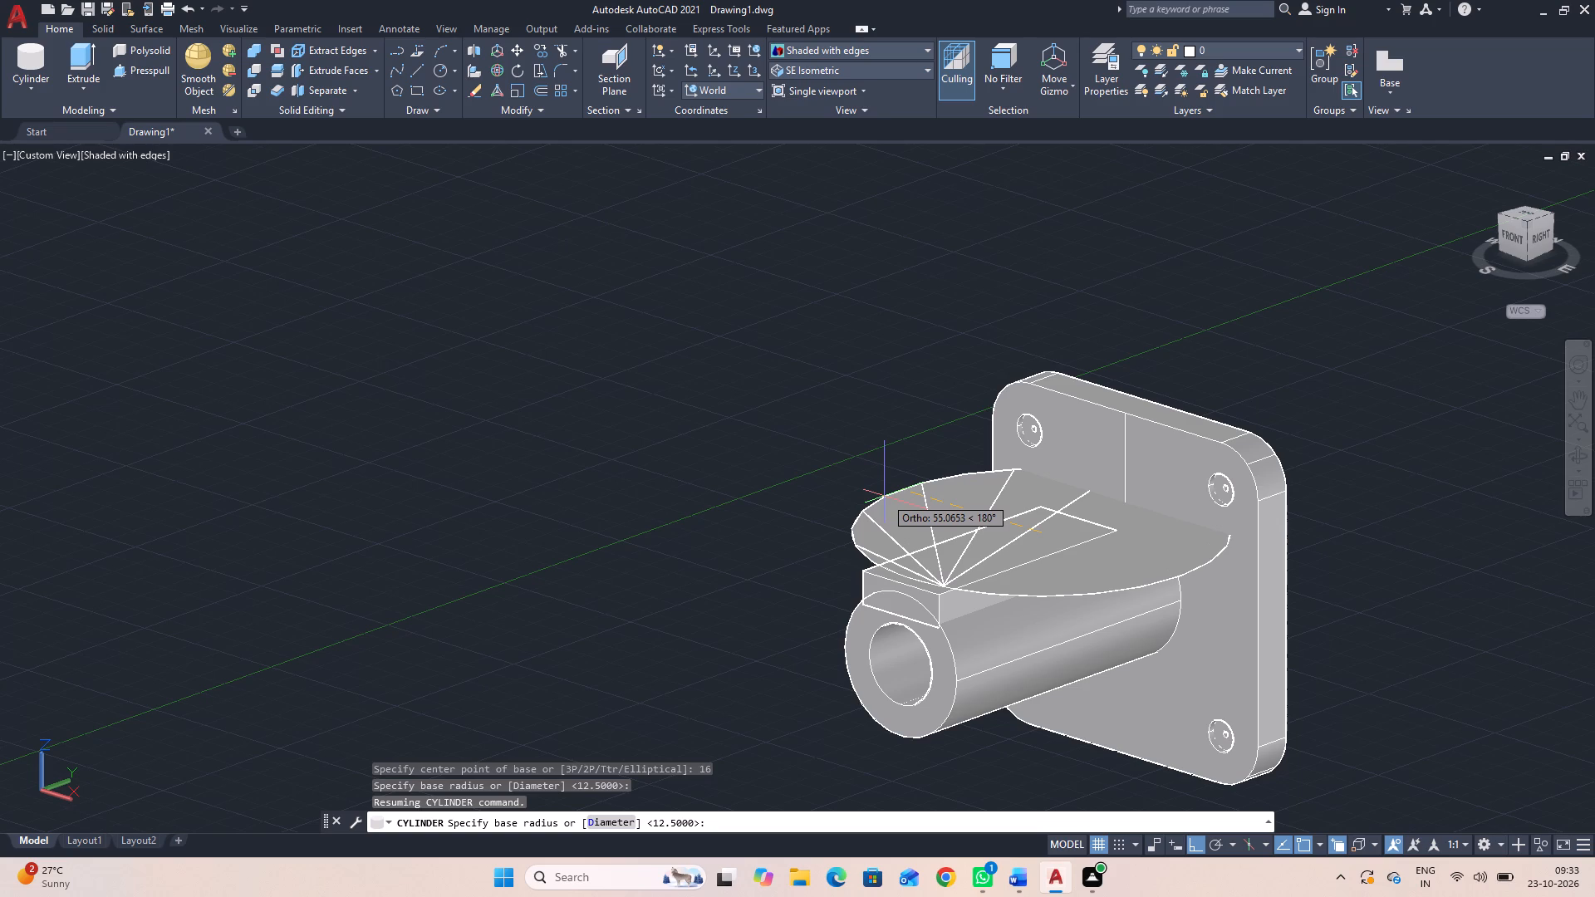
{"action": "key", "text": "6"}
{"action": "key", "text": "Return"}
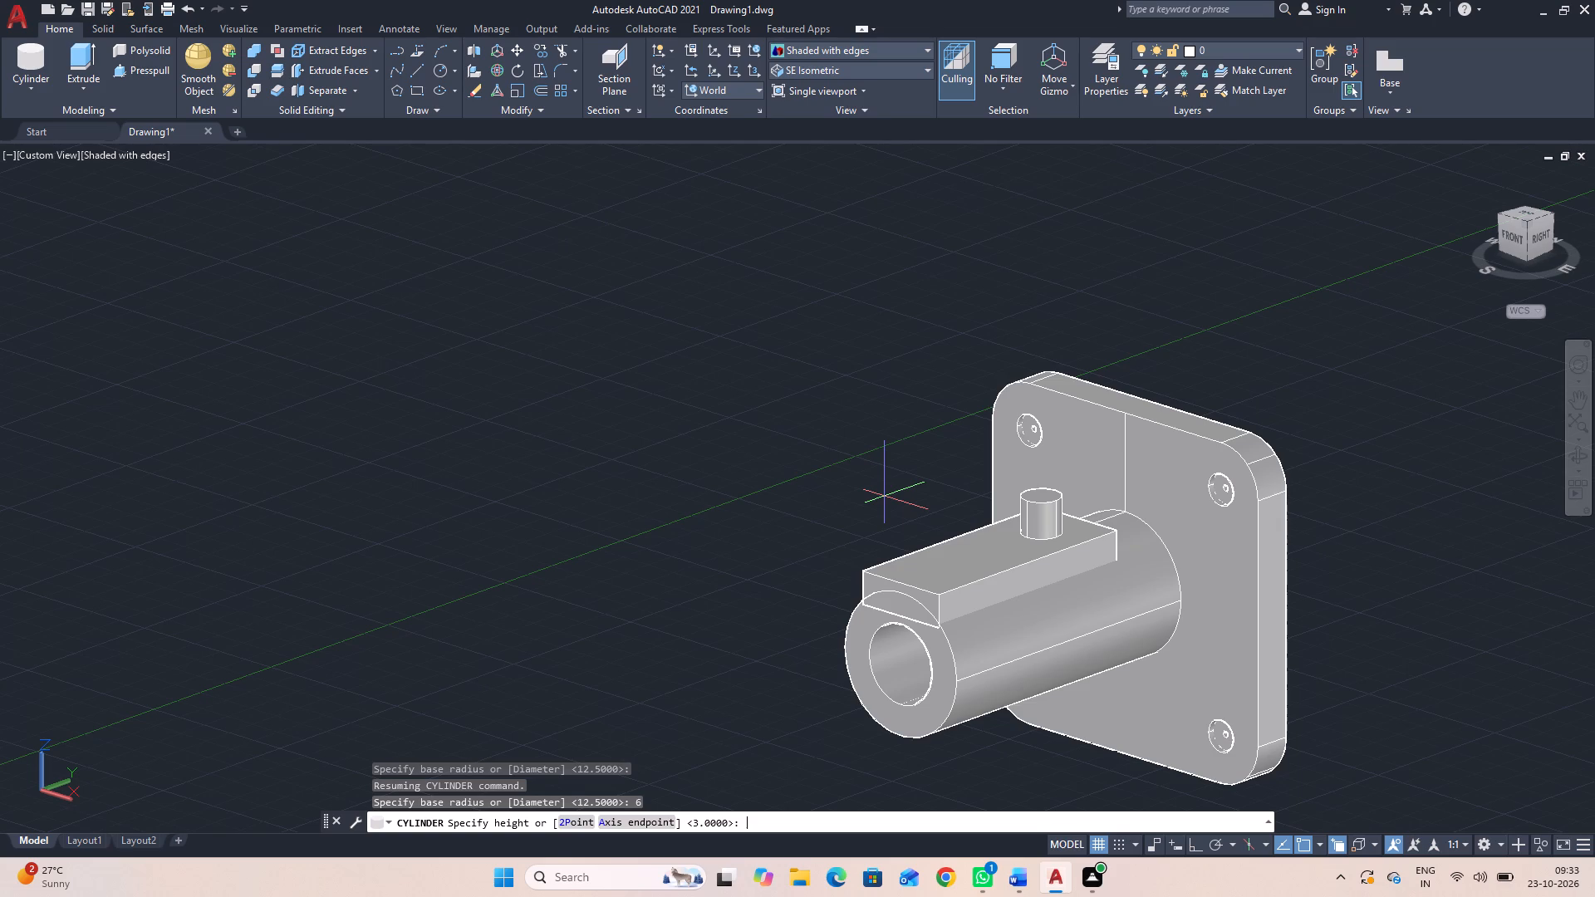
{"action": "left_click", "coordinate": [905, 669]}
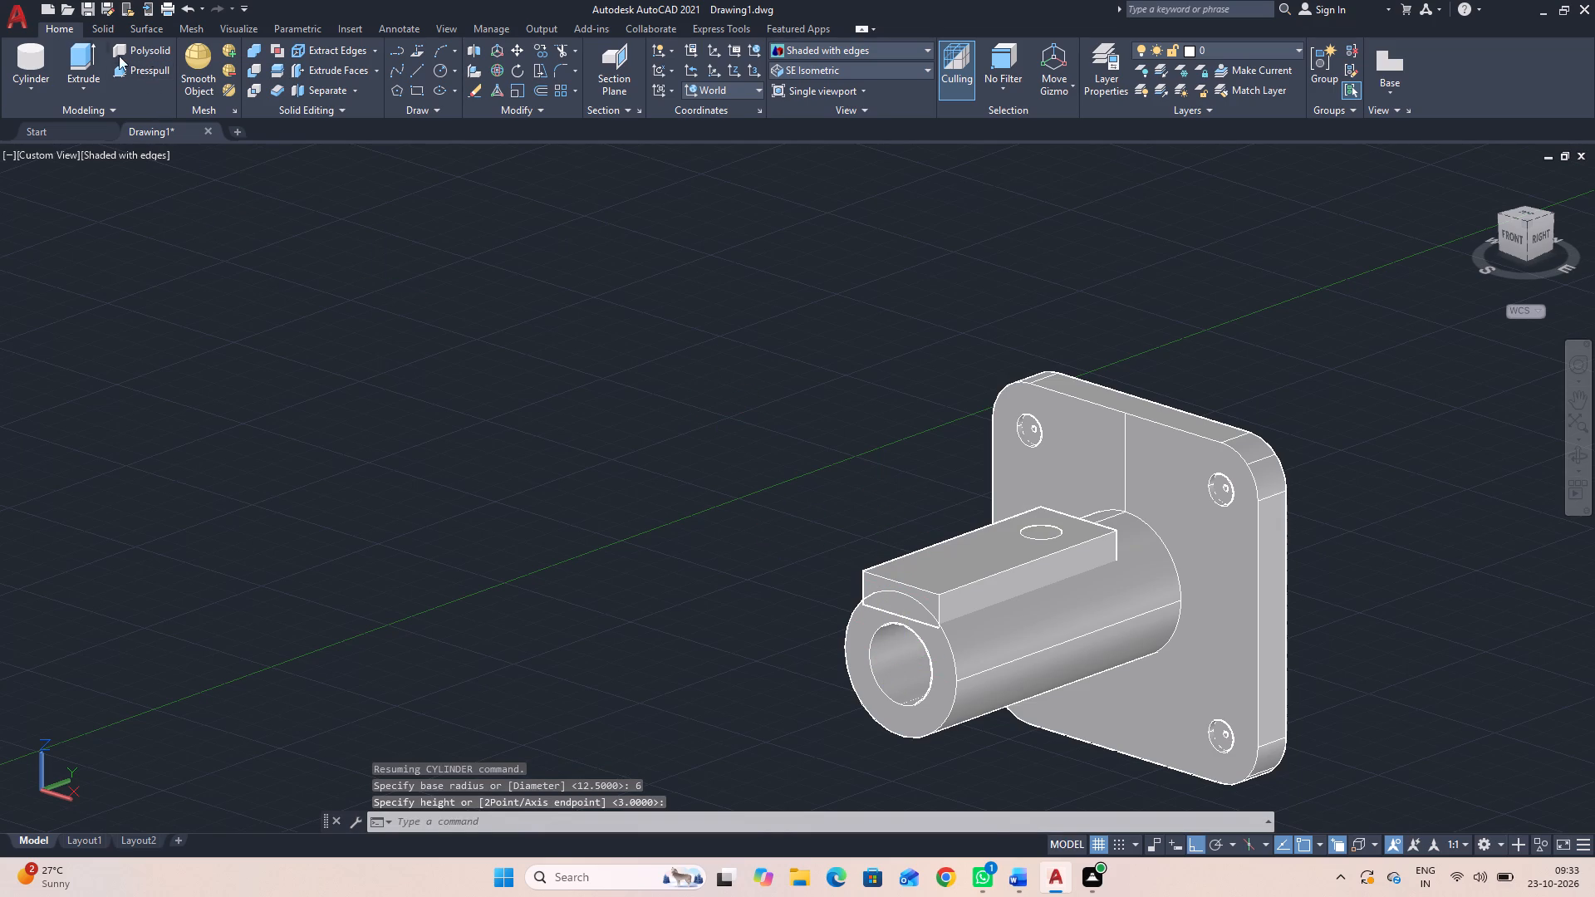
Create a second radius 6 cylinder centred 44 units forward of the first one's top centre, extending down to the bore centre.
{"action": "left_click", "coordinate": [29, 51]}
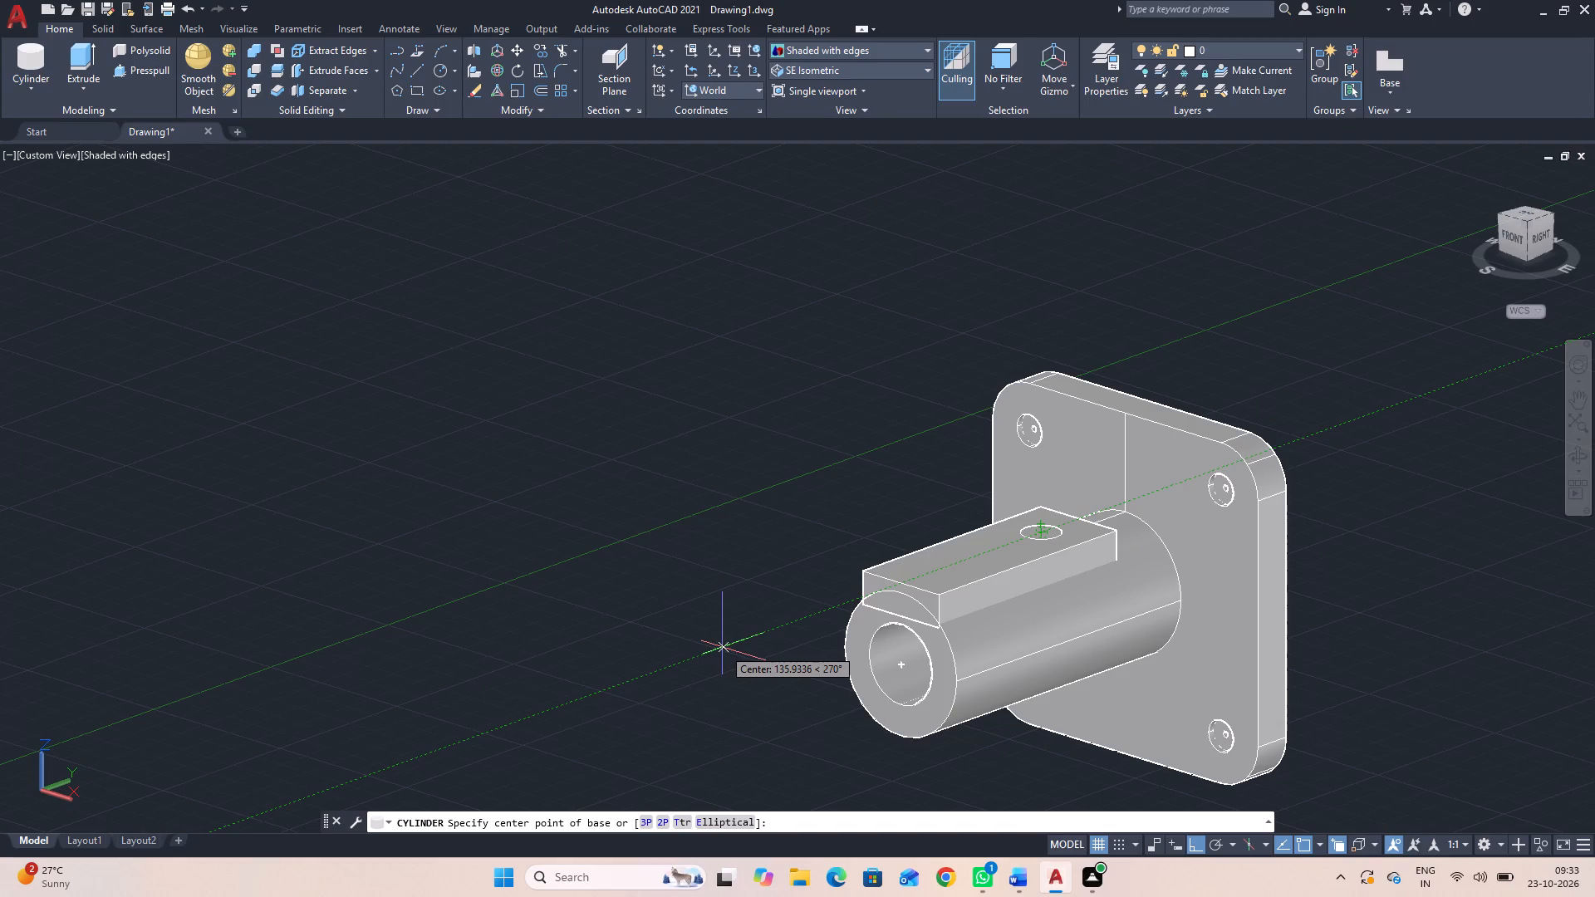
{"action": "type", "text": "44"}
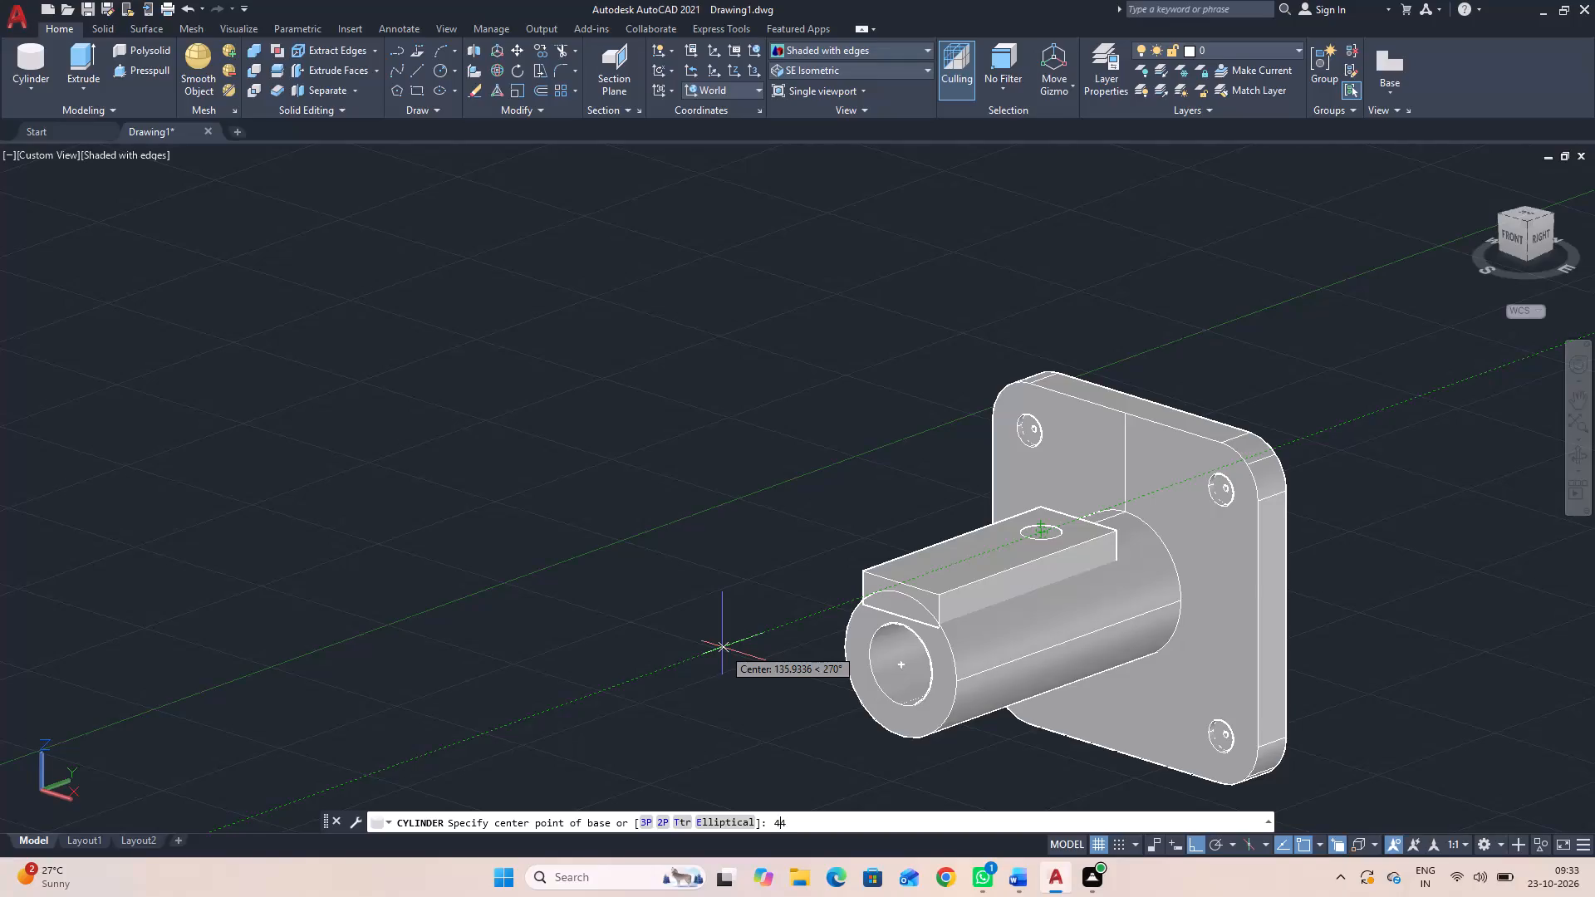
{"action": "key", "text": "Return"}
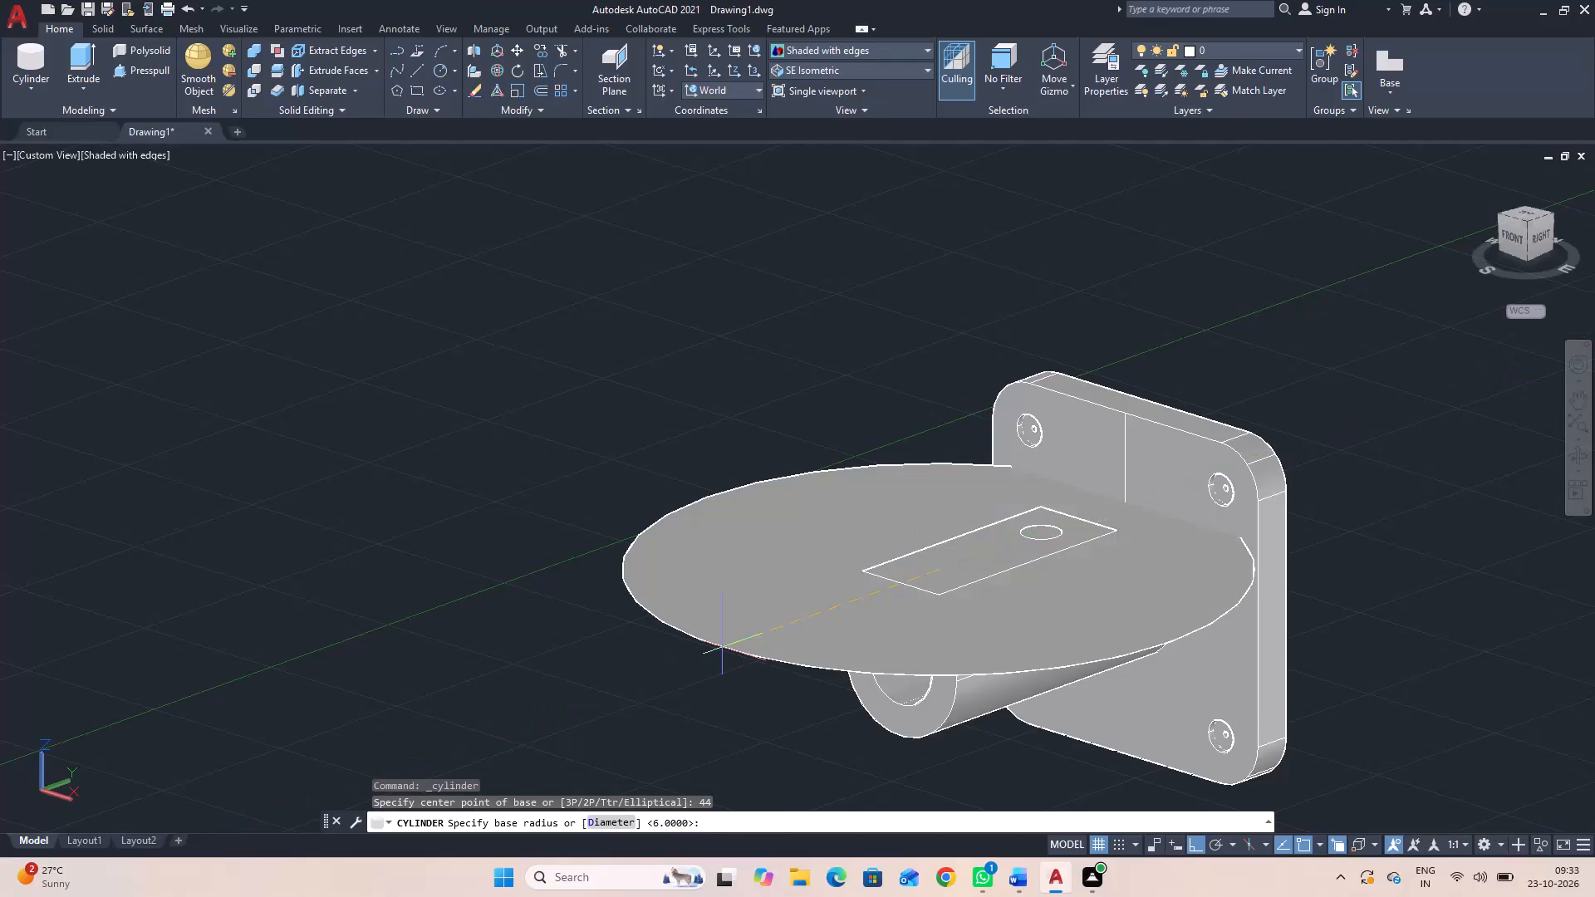
{"action": "key", "text": "6"}
{"action": "key", "text": "Return"}
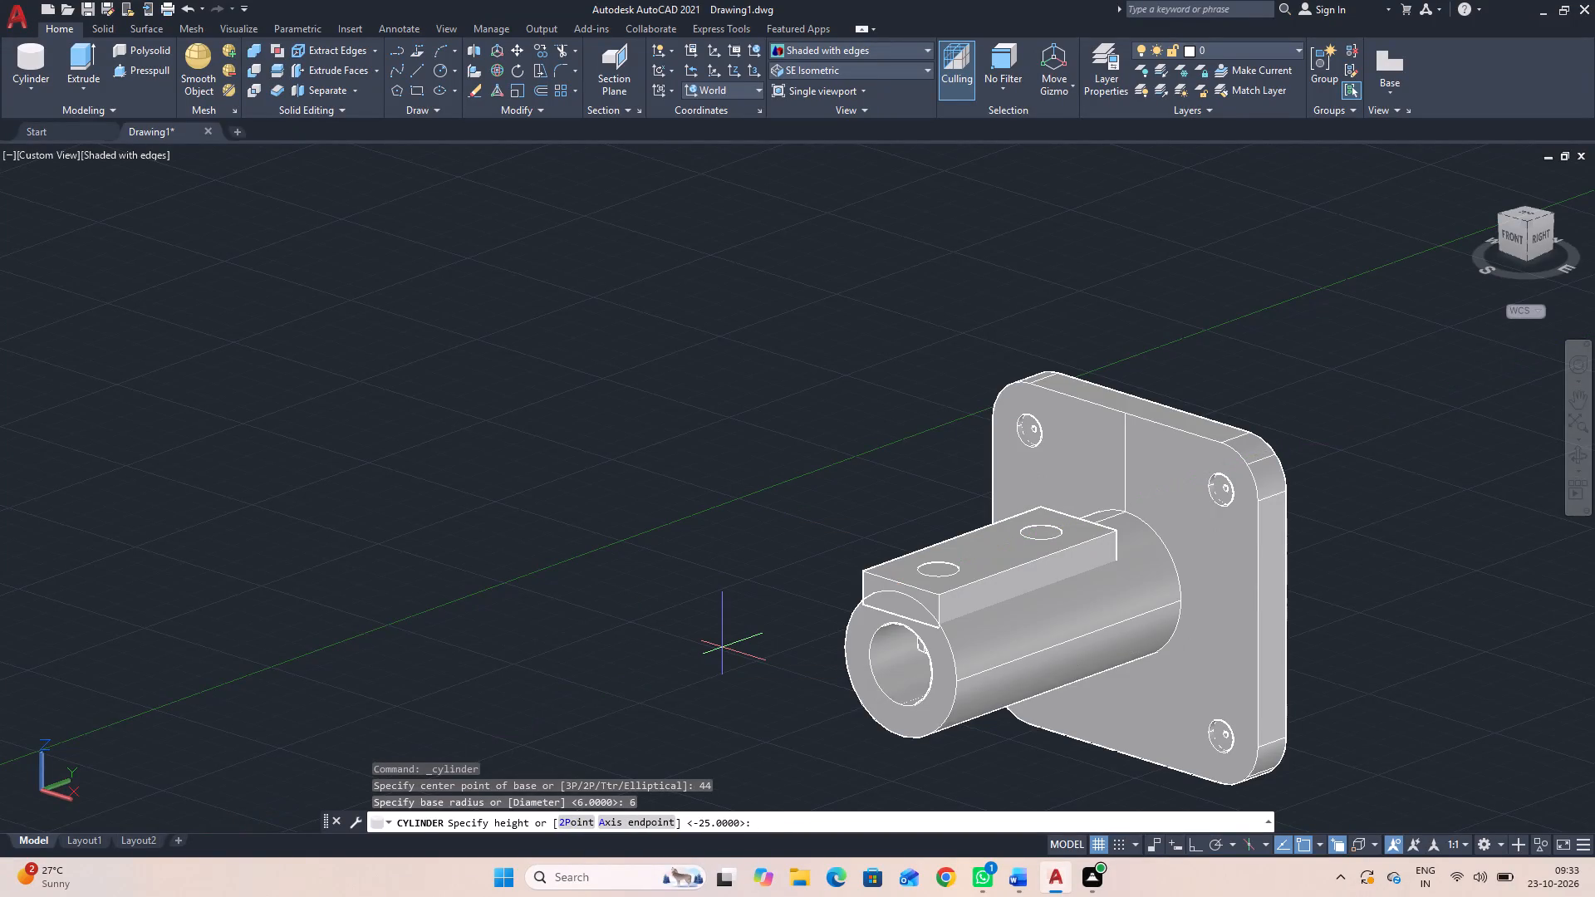
{"action": "left_click", "coordinate": [905, 664]}
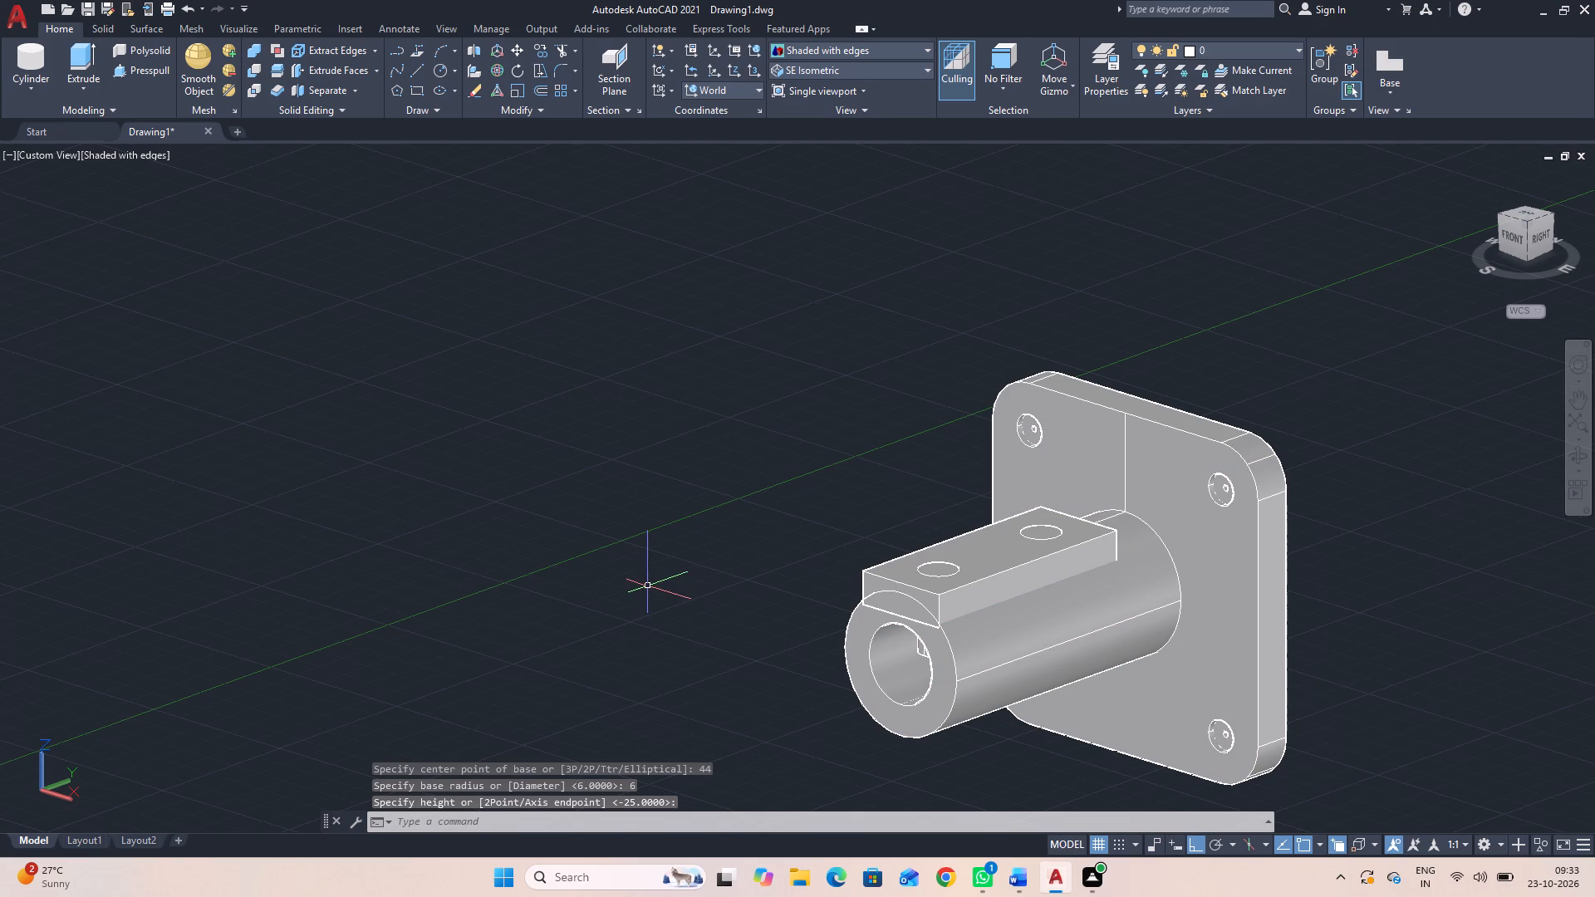
Subtract both radius 6 cylinders from the plate-and-boss body and the pad together.
{"action": "type", "text": "su"}
{"action": "key", "text": "space"}
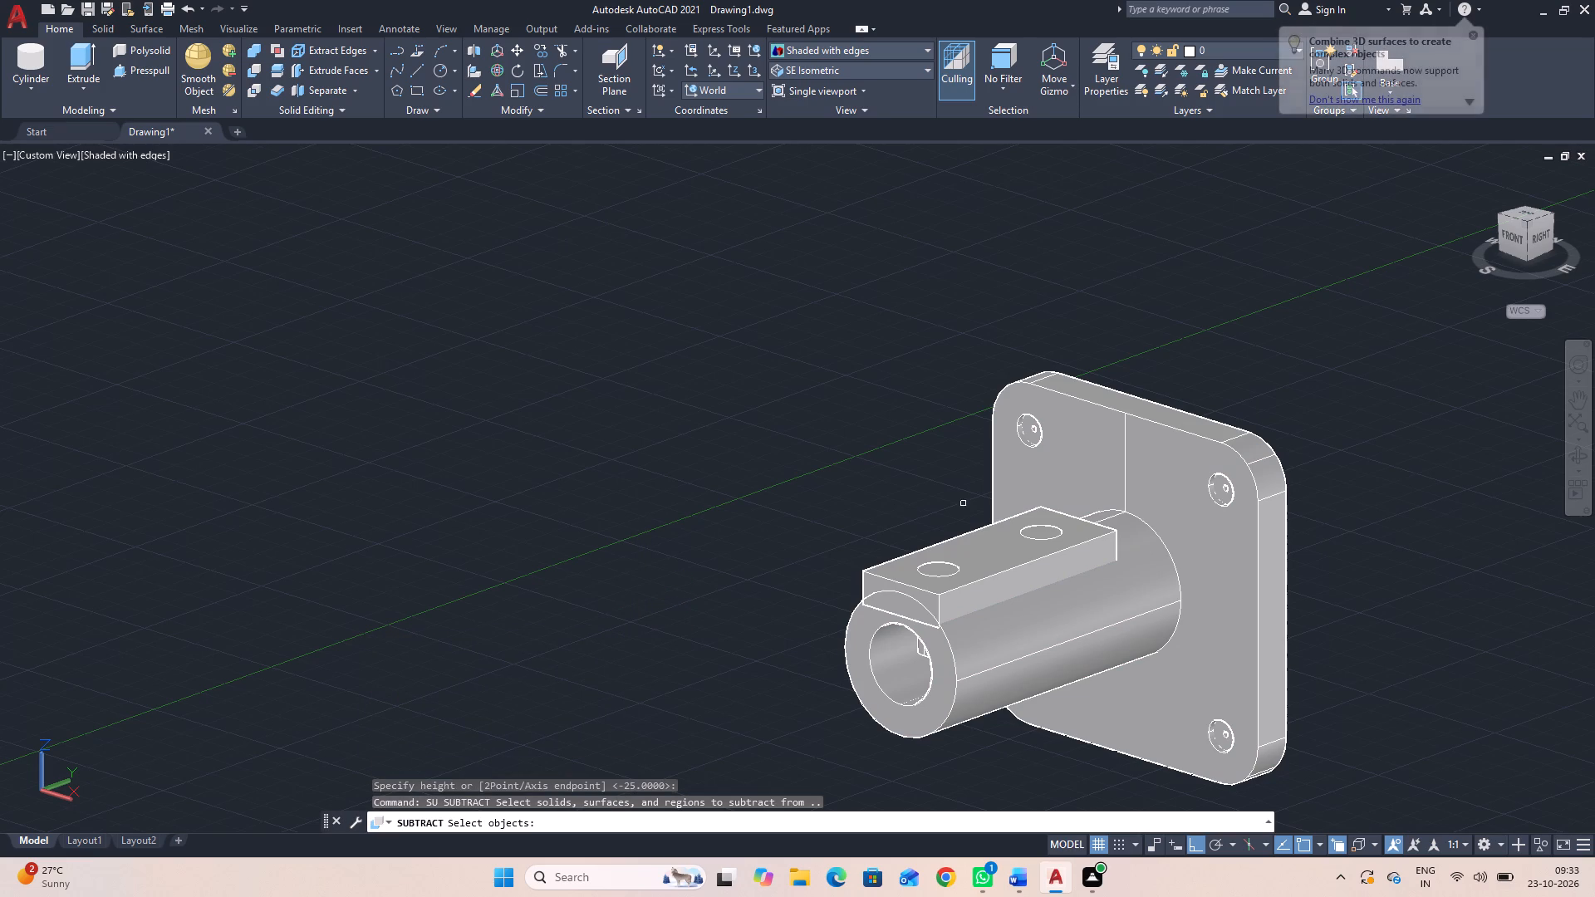
{"action": "left_click", "coordinate": [1040, 473]}
{"action": "left_click", "coordinate": [999, 556]}
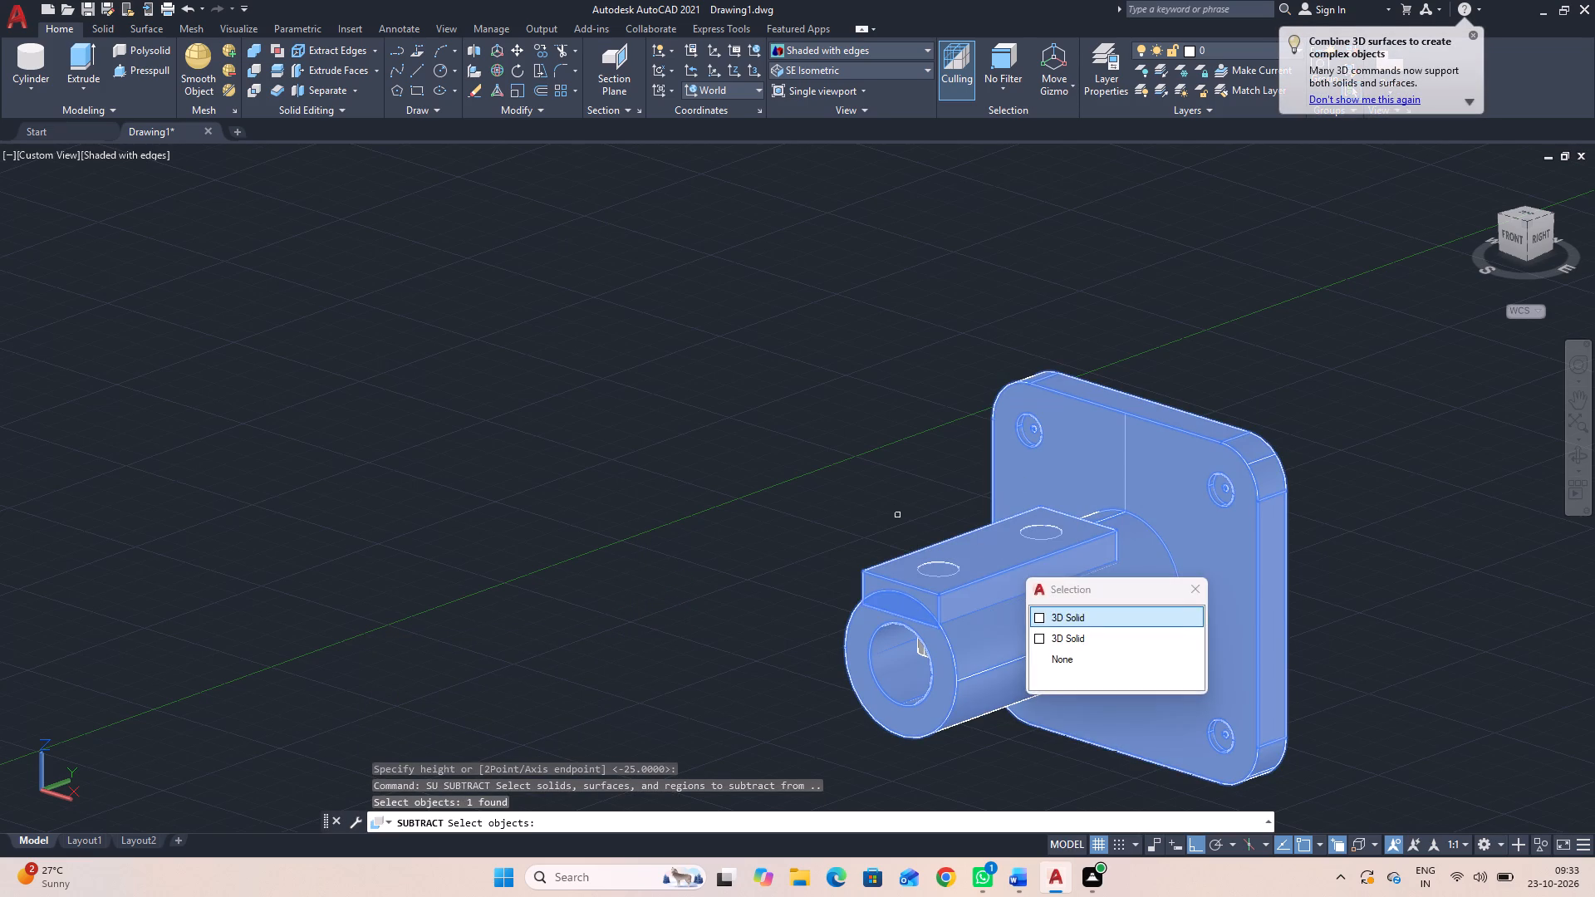
{"action": "key", "text": "space"}
{"action": "key", "text": "space"}
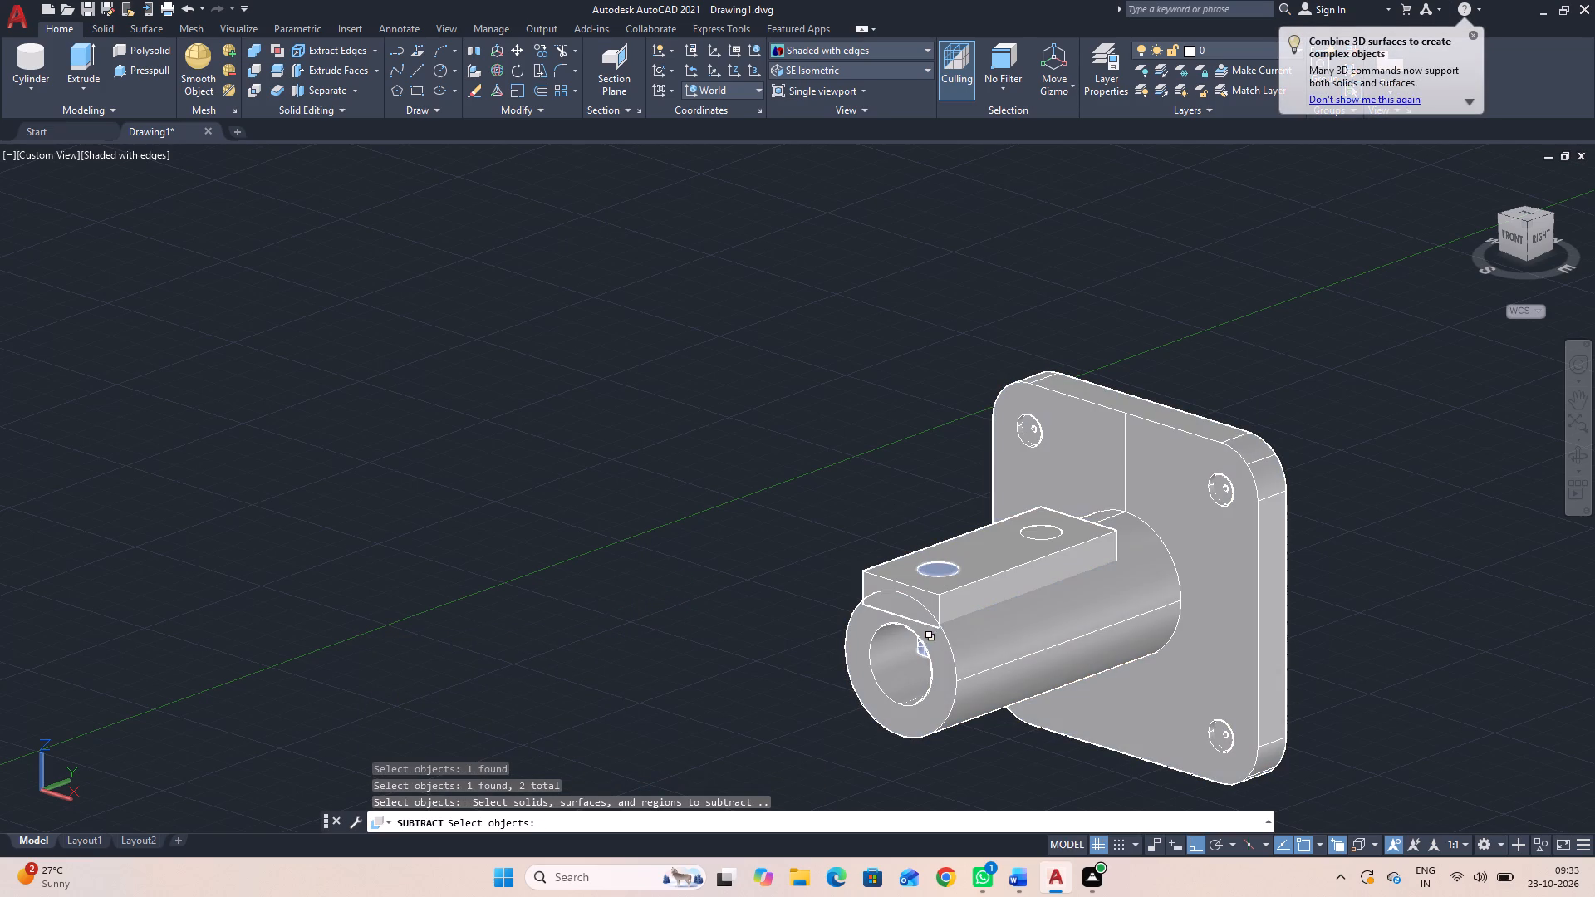
{"action": "left_click", "coordinate": [942, 567]}
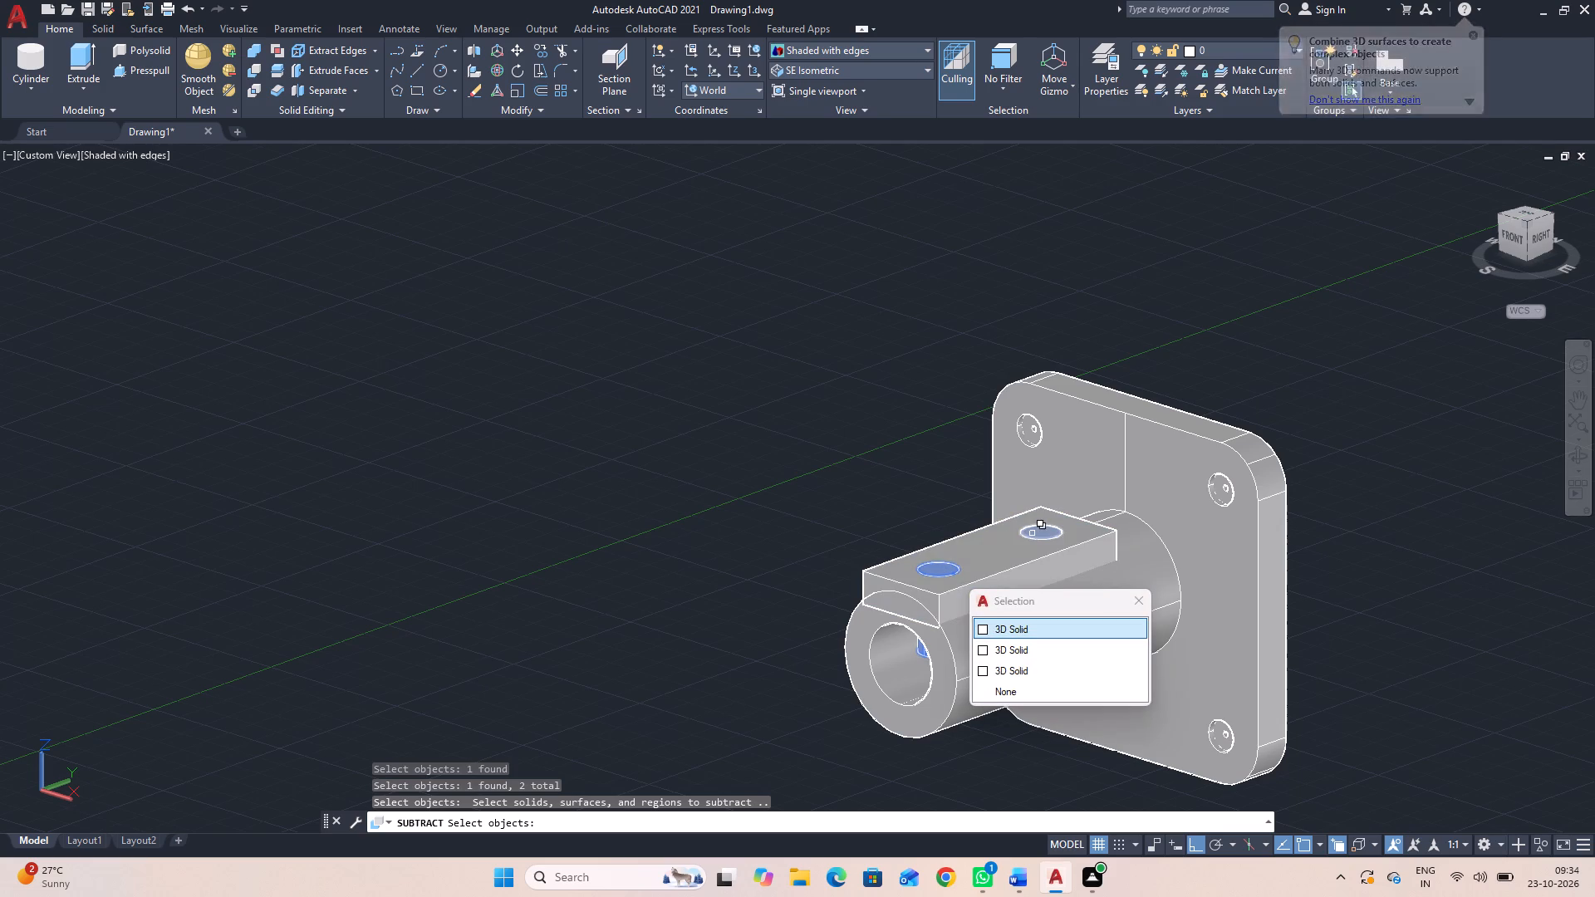
{"action": "left_click", "coordinate": [1035, 534]}
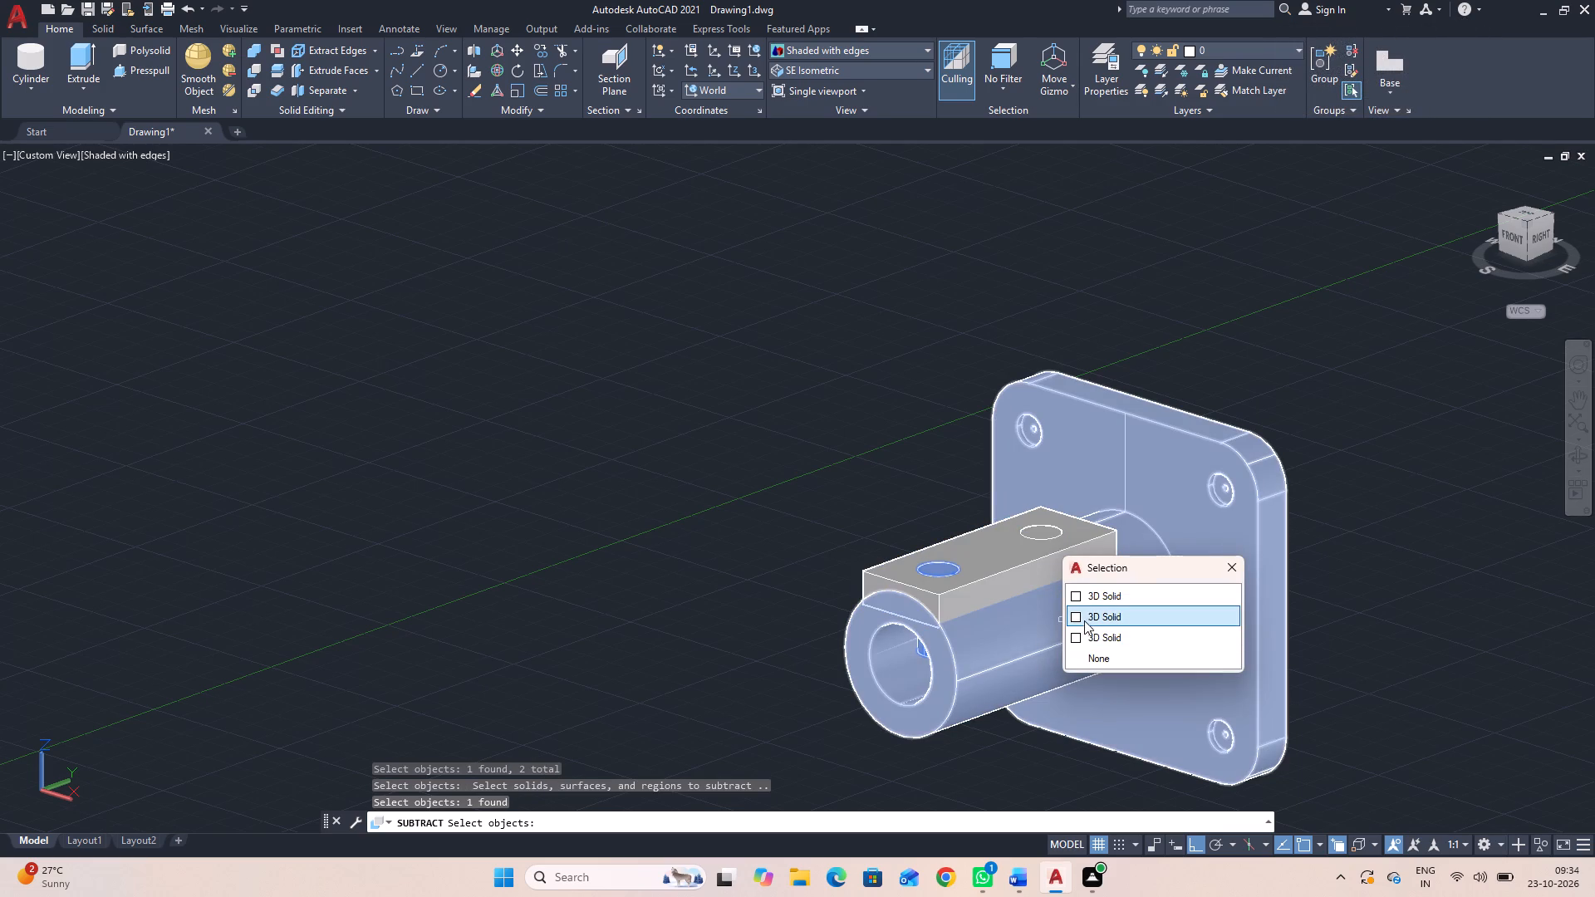
{"action": "left_click", "coordinate": [1087, 629]}
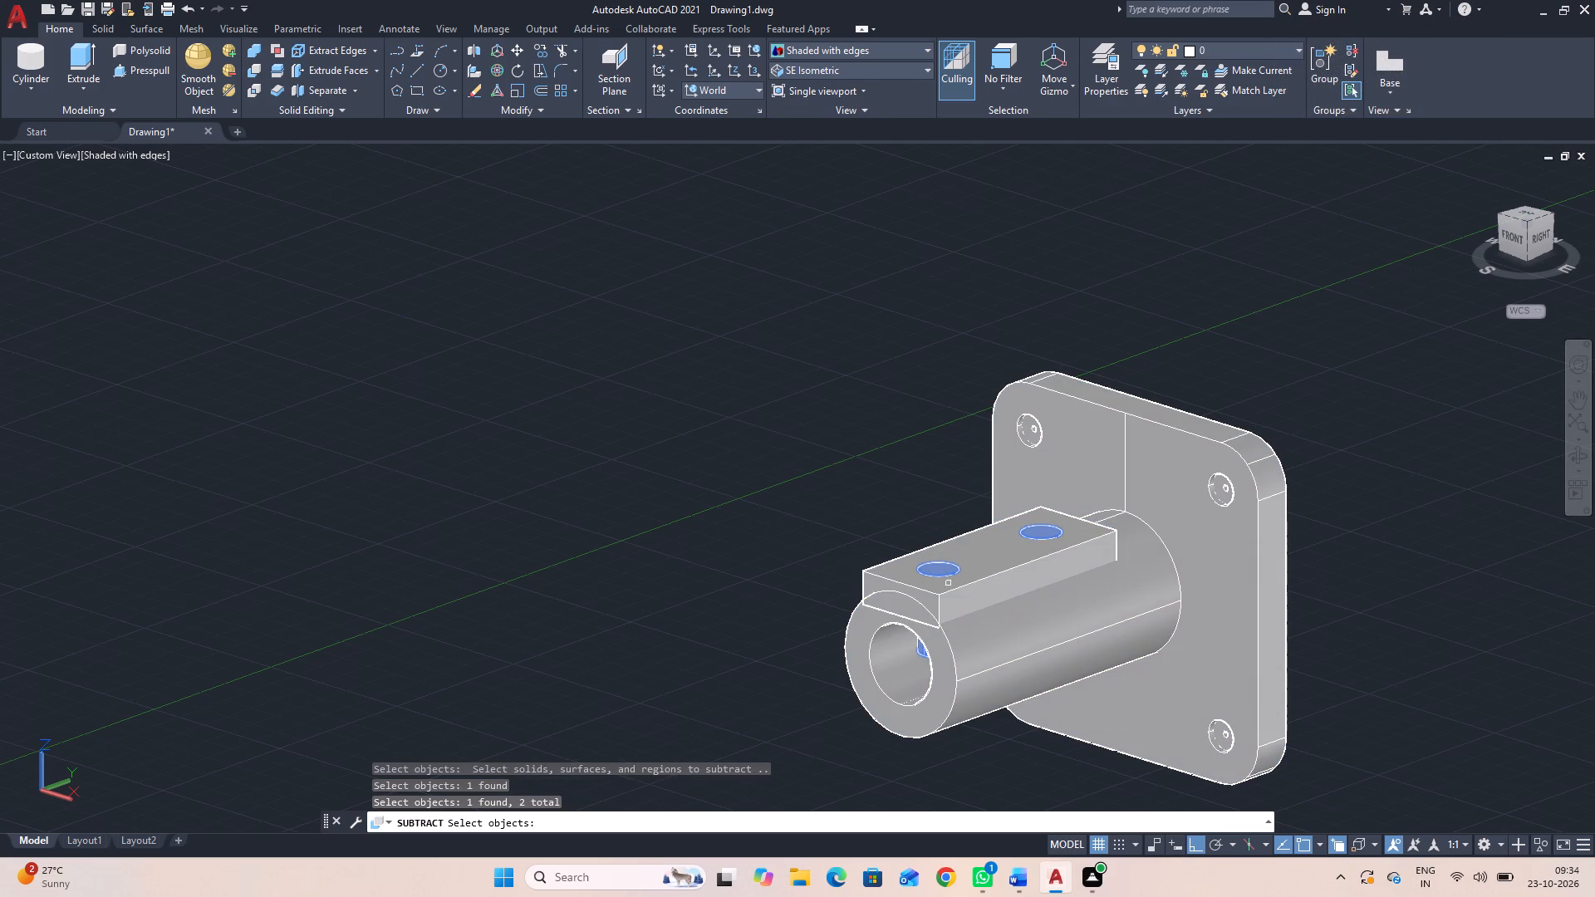
{"action": "key", "text": "space"}
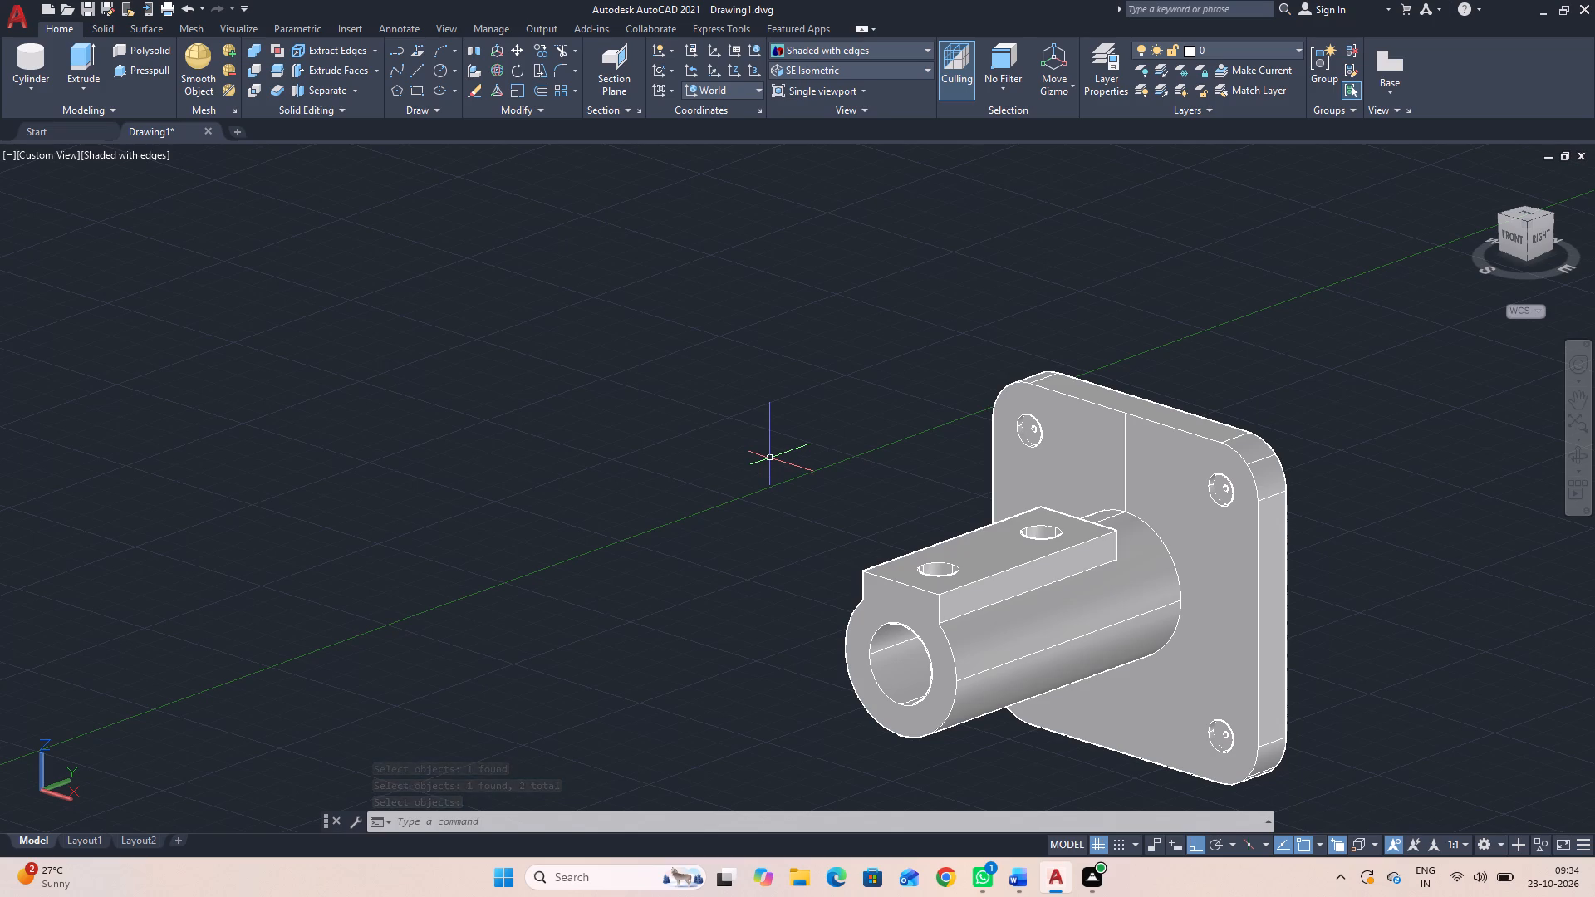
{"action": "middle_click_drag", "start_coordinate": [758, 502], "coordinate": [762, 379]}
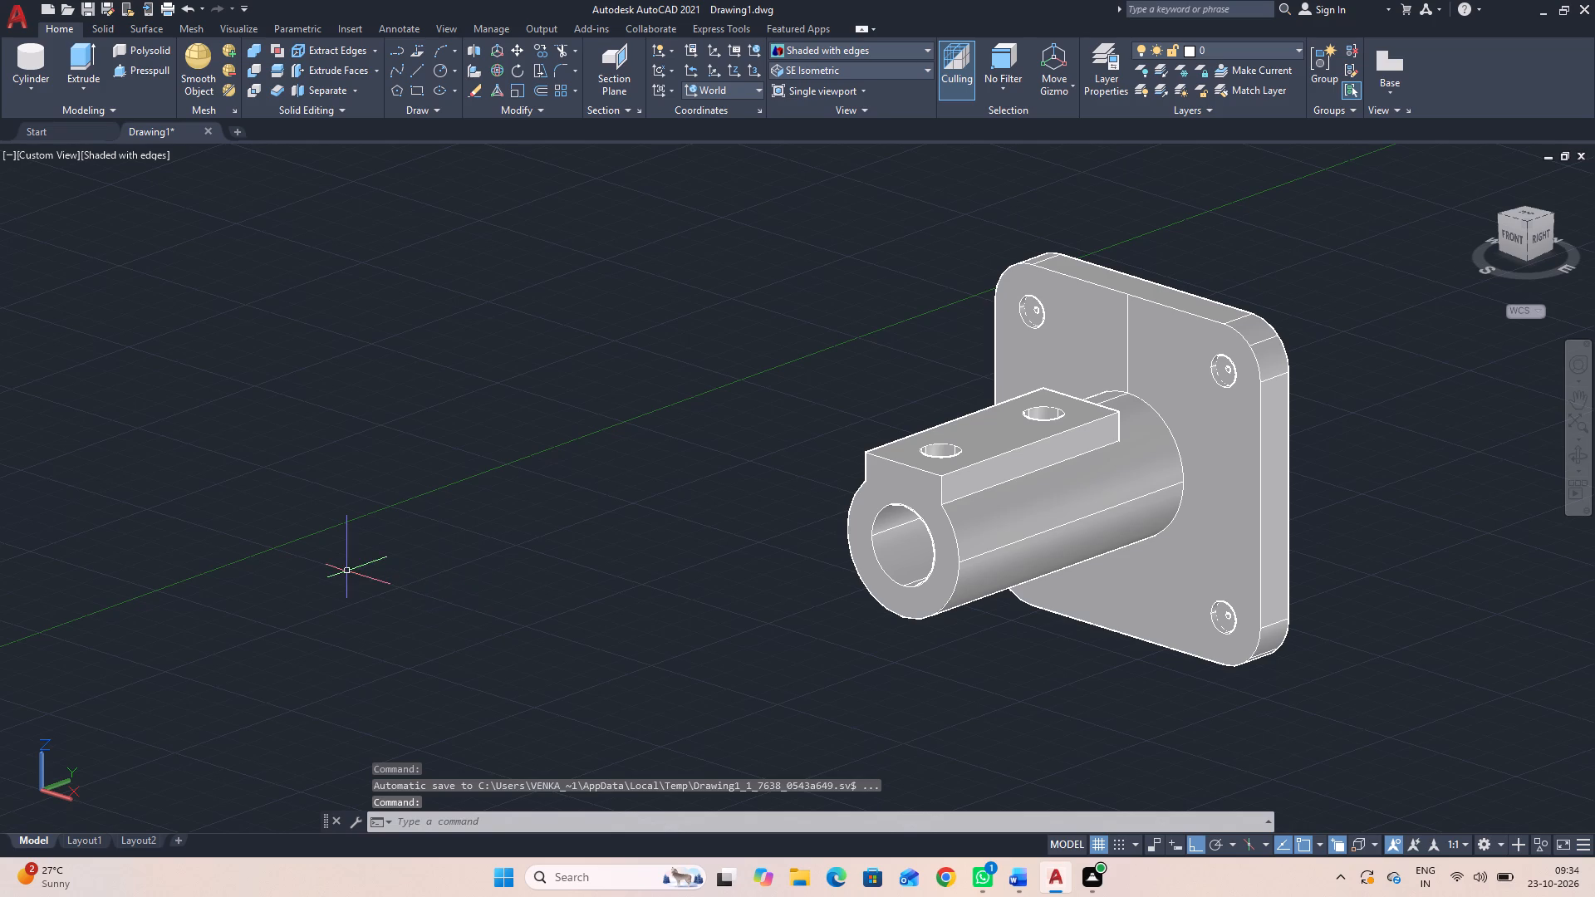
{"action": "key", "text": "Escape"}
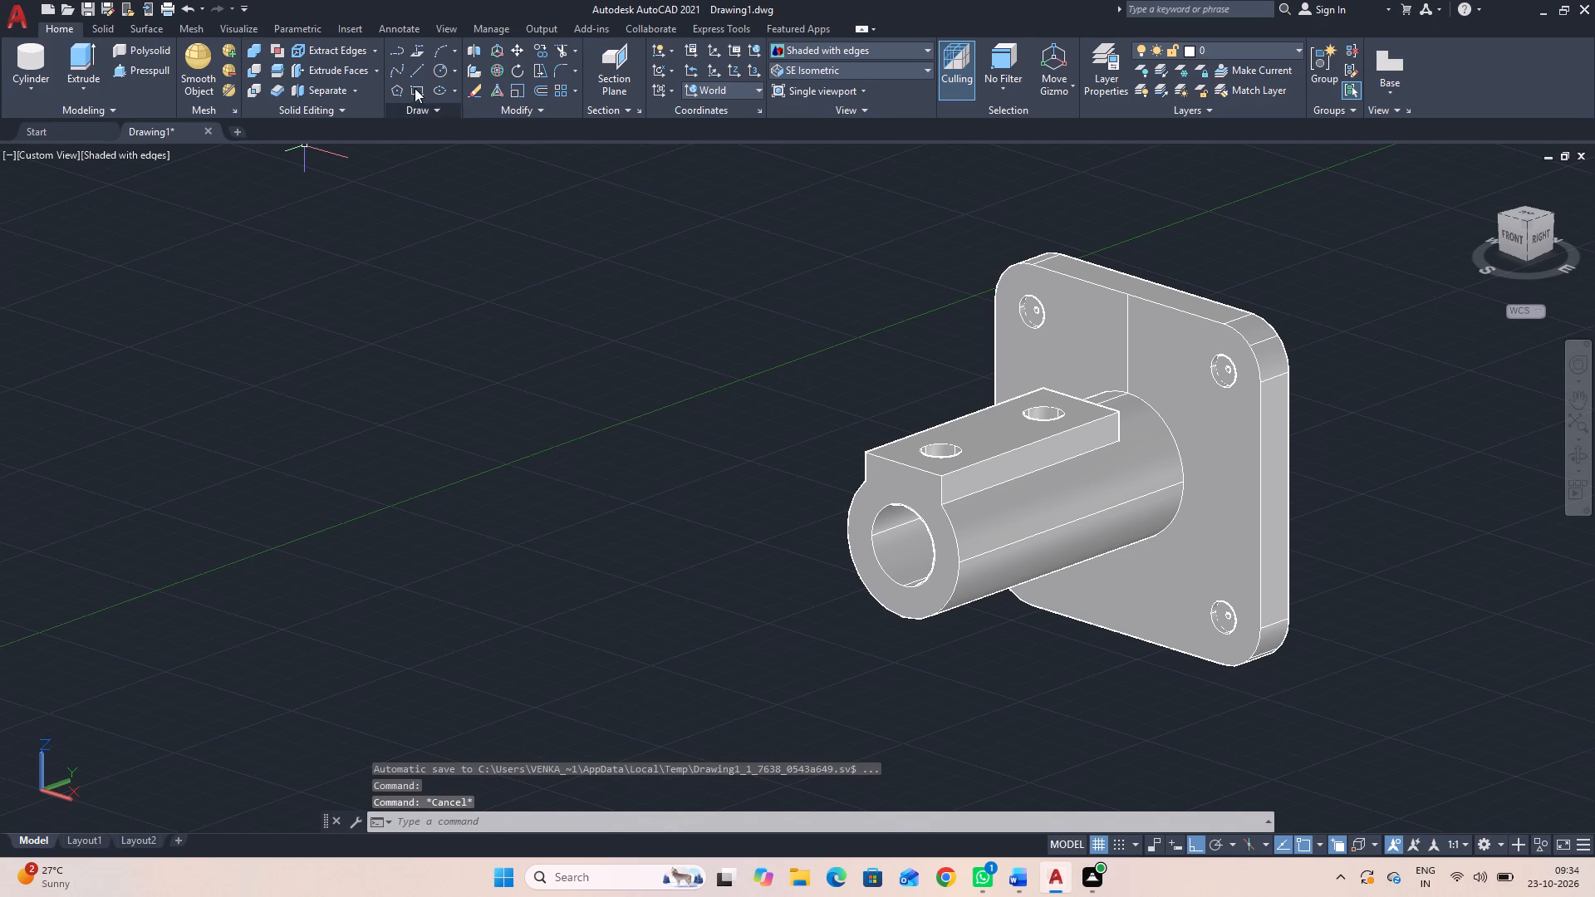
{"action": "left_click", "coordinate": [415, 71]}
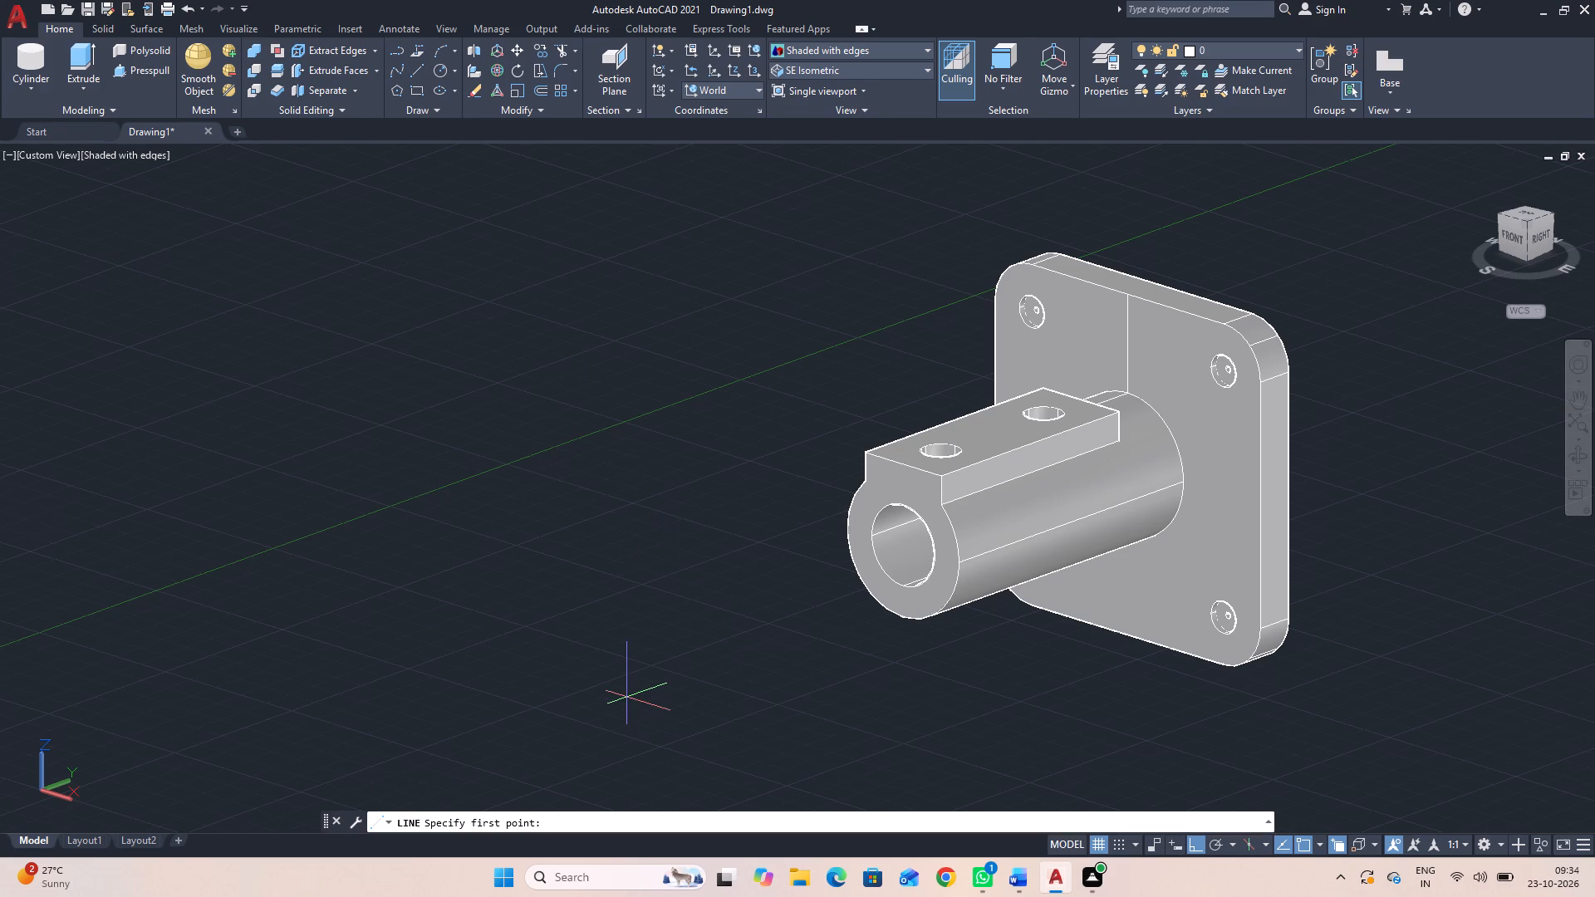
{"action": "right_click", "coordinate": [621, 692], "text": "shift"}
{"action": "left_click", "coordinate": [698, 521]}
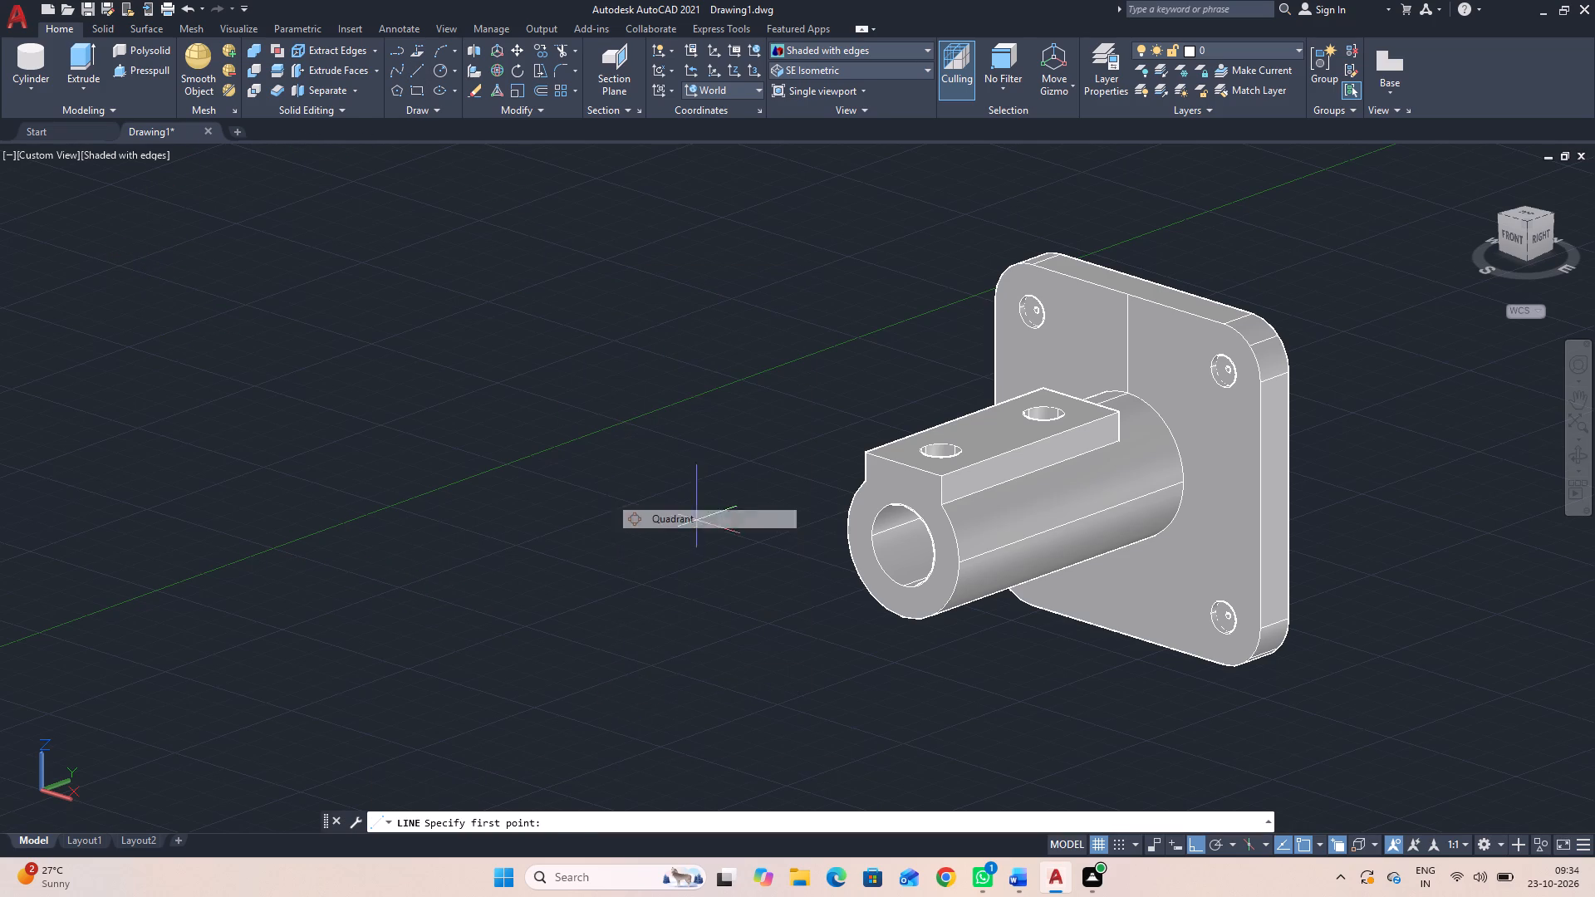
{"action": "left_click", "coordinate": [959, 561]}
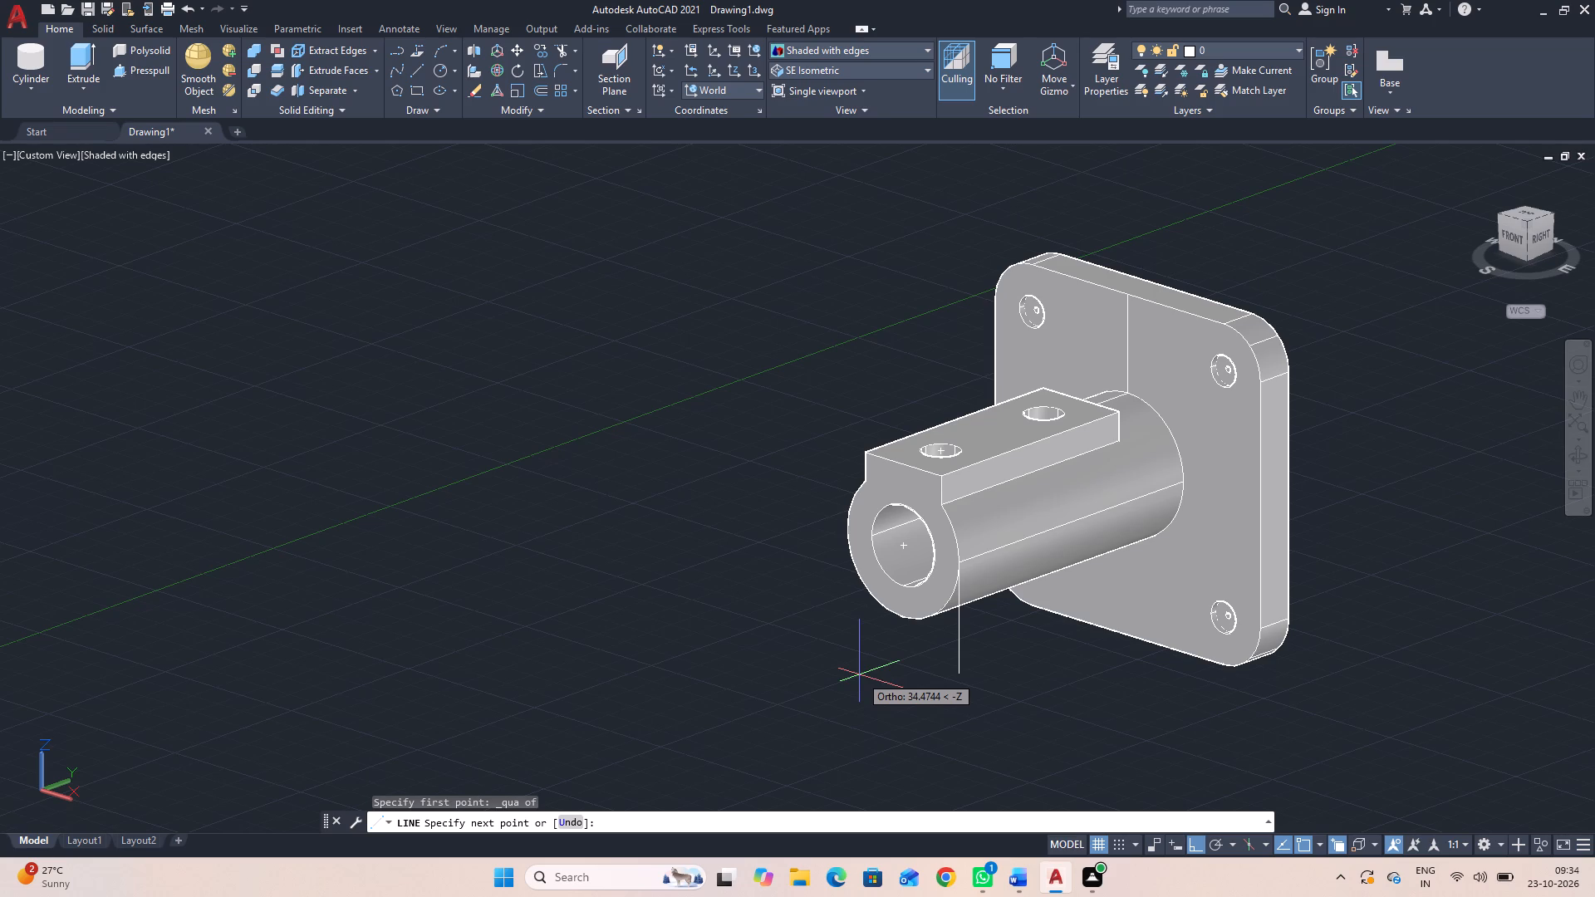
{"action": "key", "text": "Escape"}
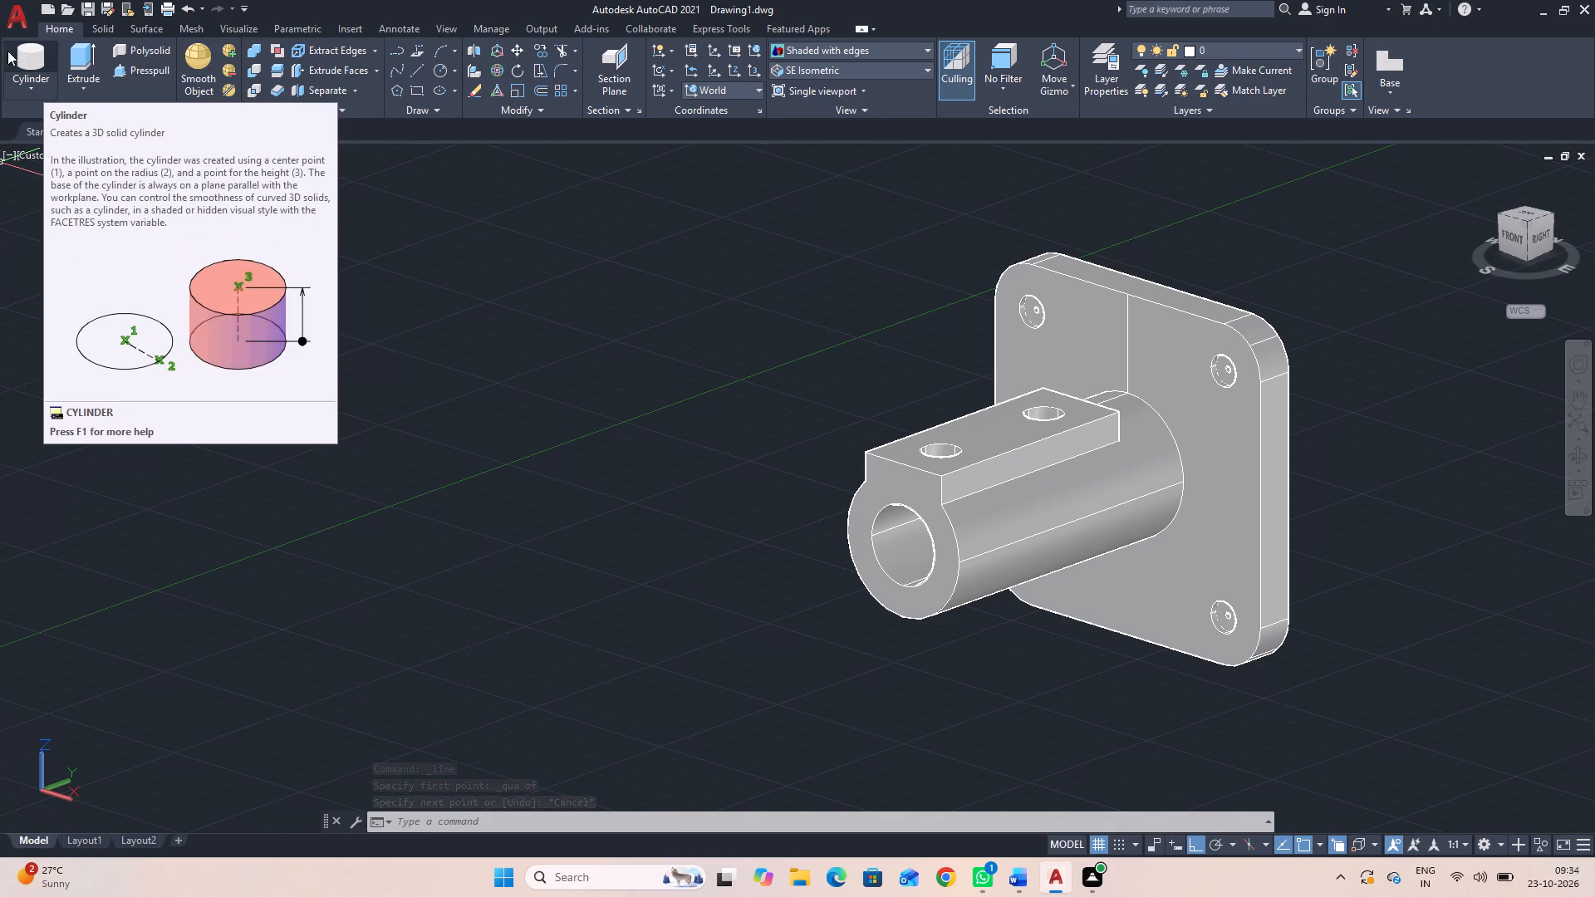
Draw a 32-unit horizontal line along X from the bottom quadrant of the boss's front face, towards the plate's far side.
{"action": "left_click", "coordinate": [417, 69]}
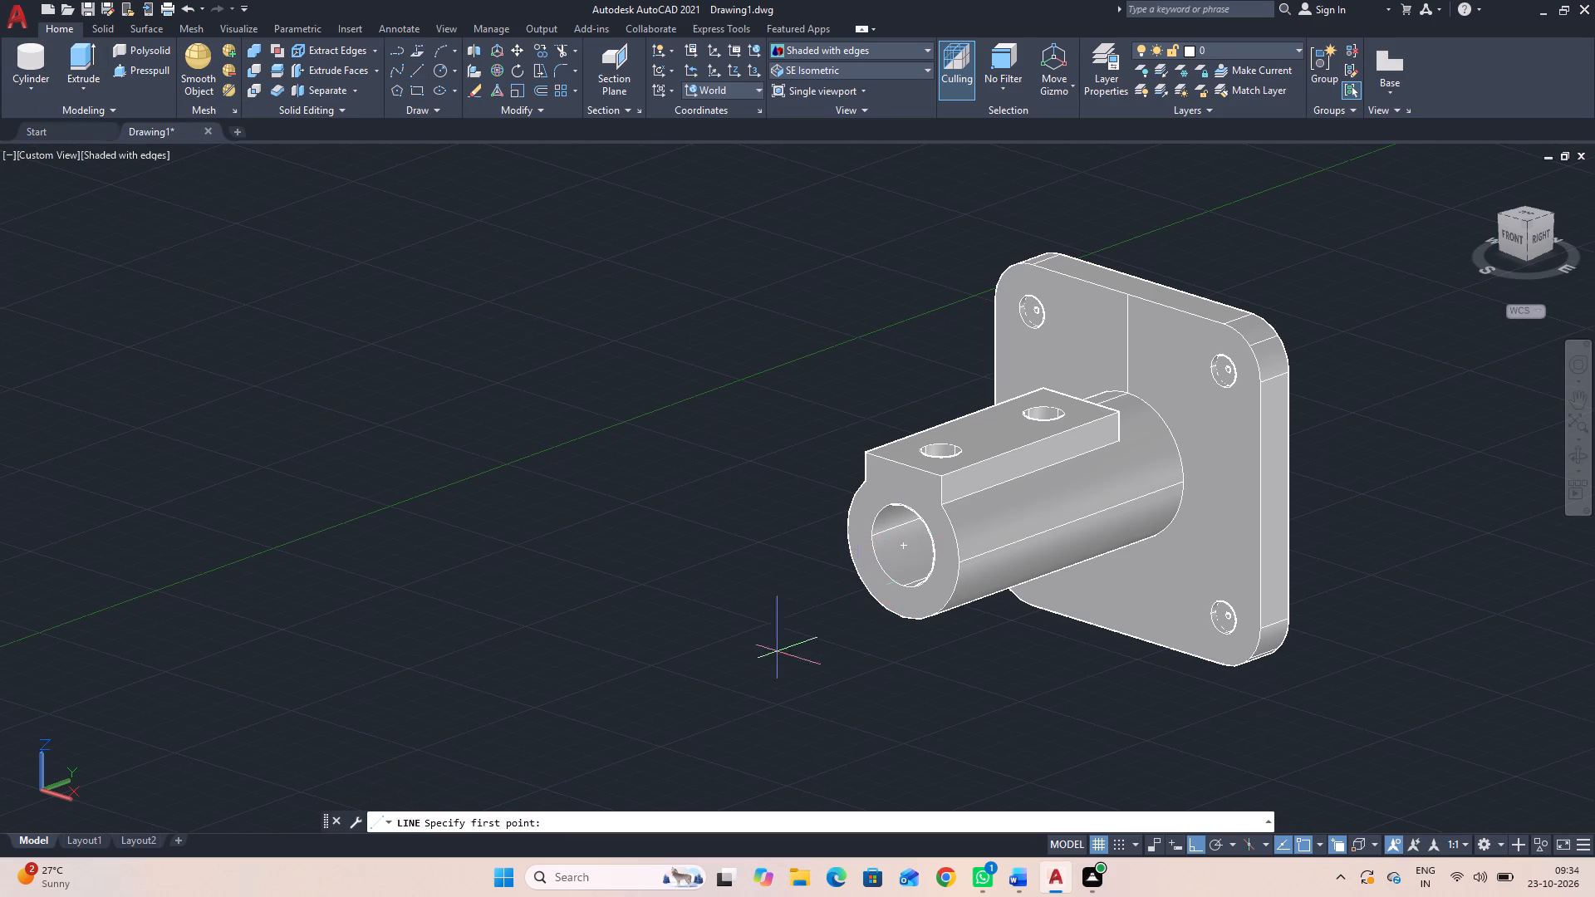
{"action": "right_click", "coordinate": [736, 650], "text": "shift"}
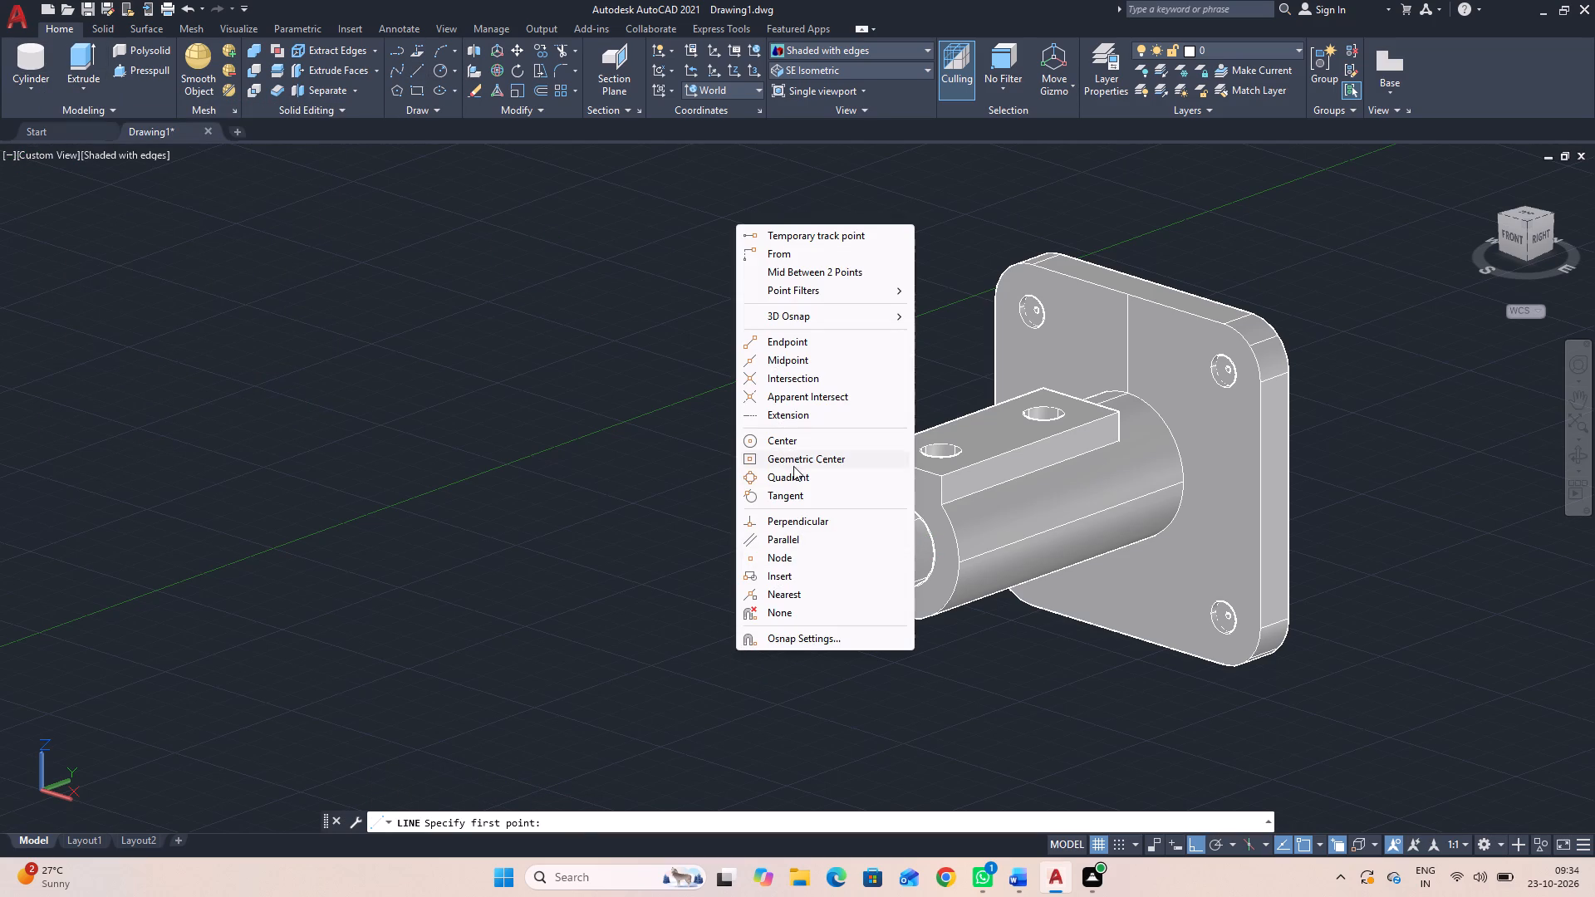
{"action": "left_click", "coordinate": [795, 473]}
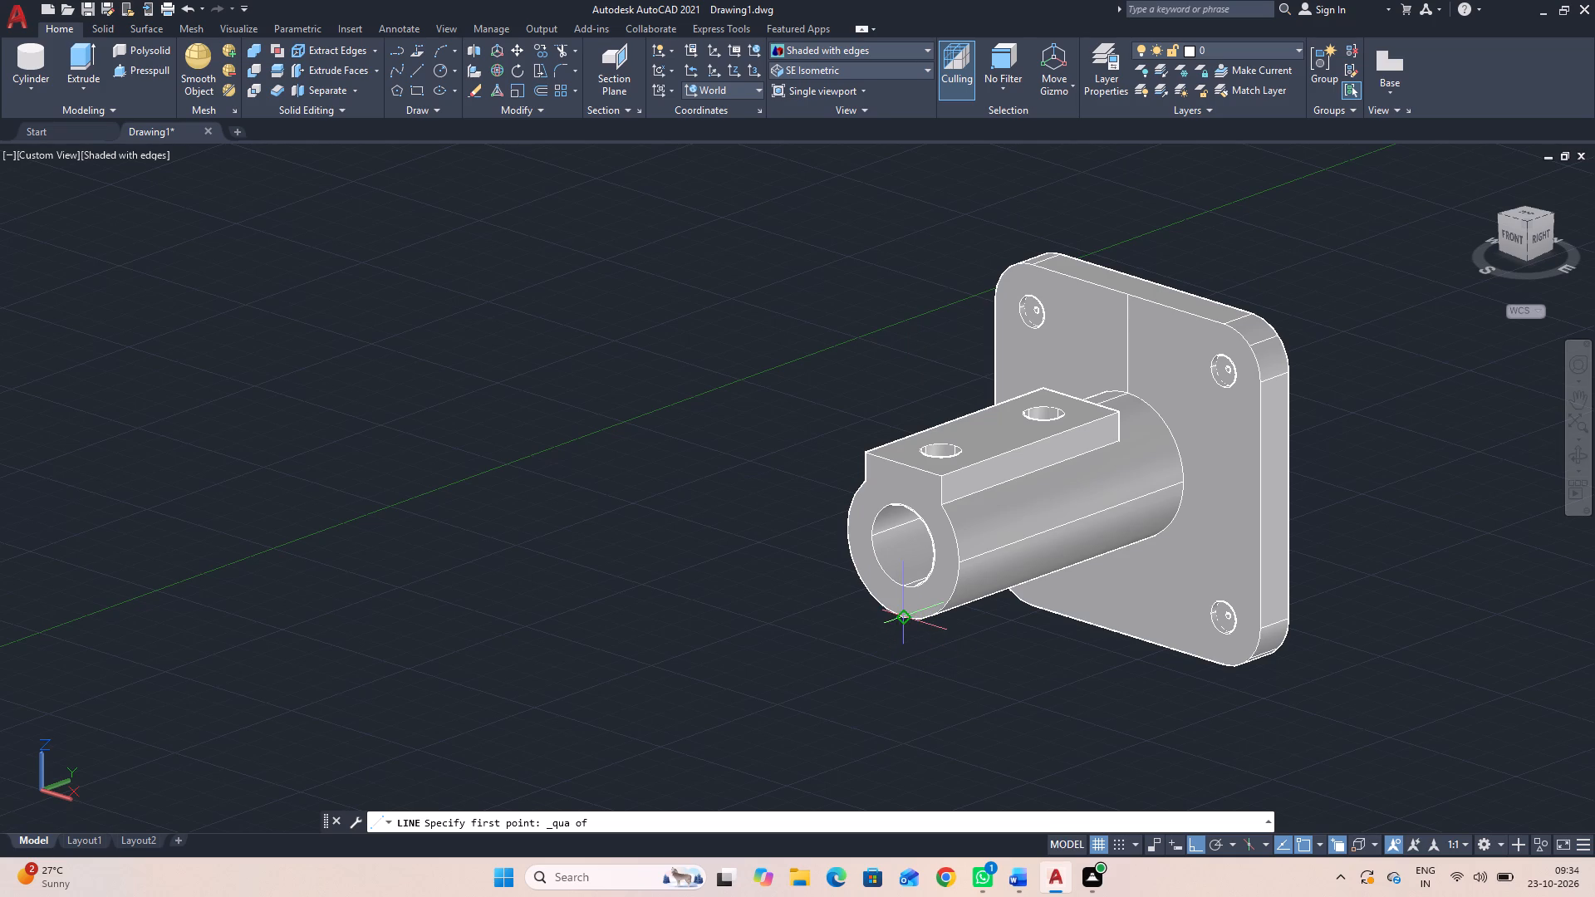
{"action": "left_click", "coordinate": [900, 622]}
{"action": "type", "text": "32"}
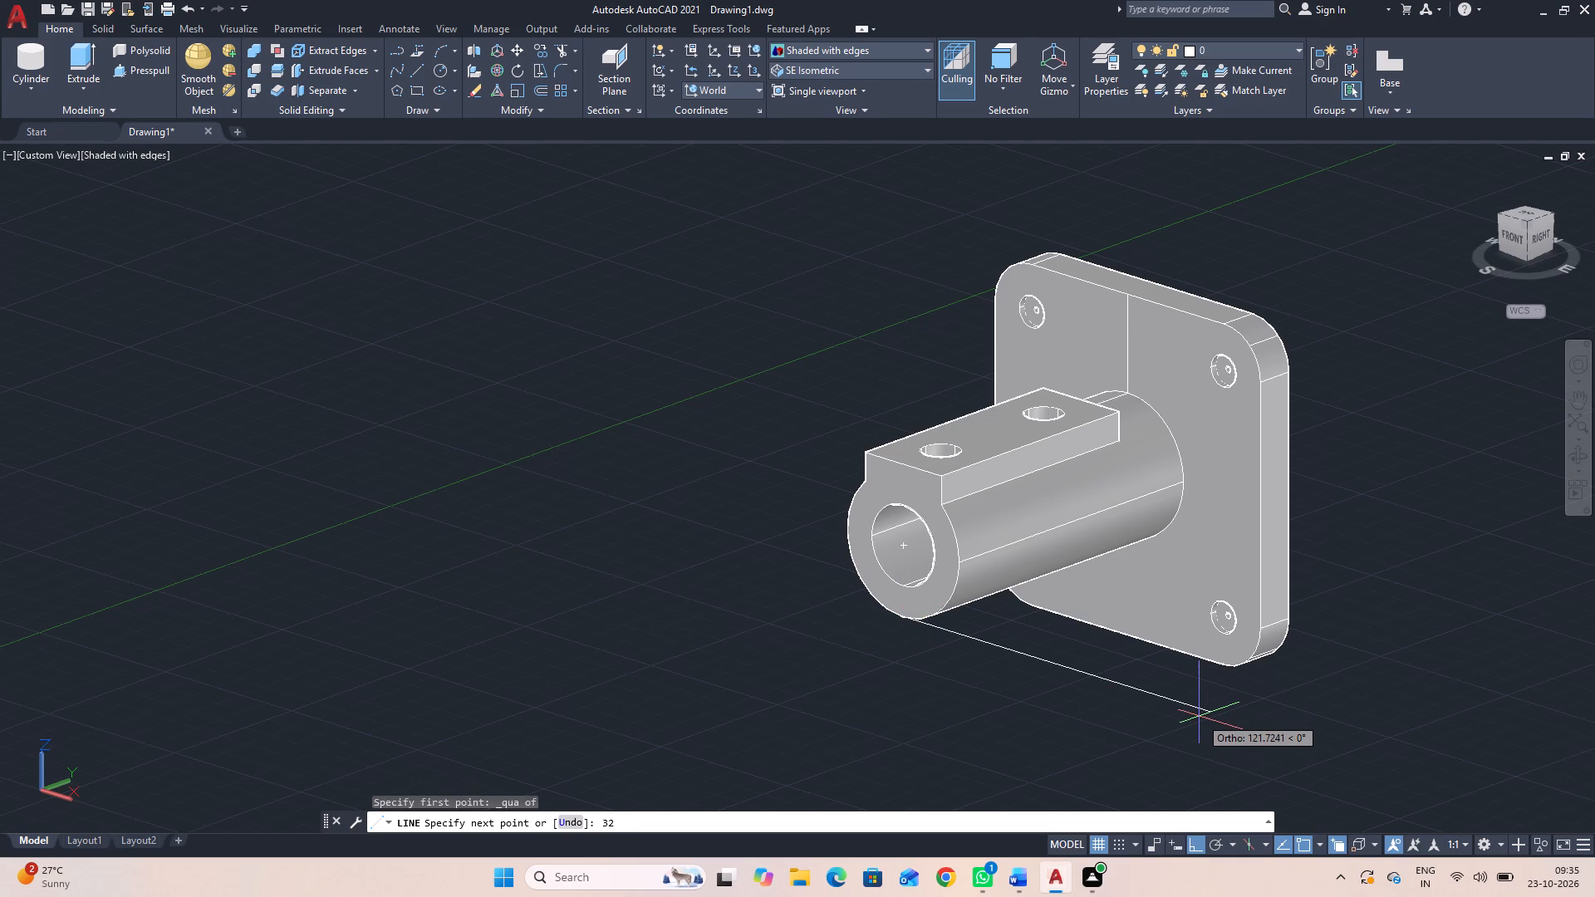
{"action": "key", "text": "Return"}
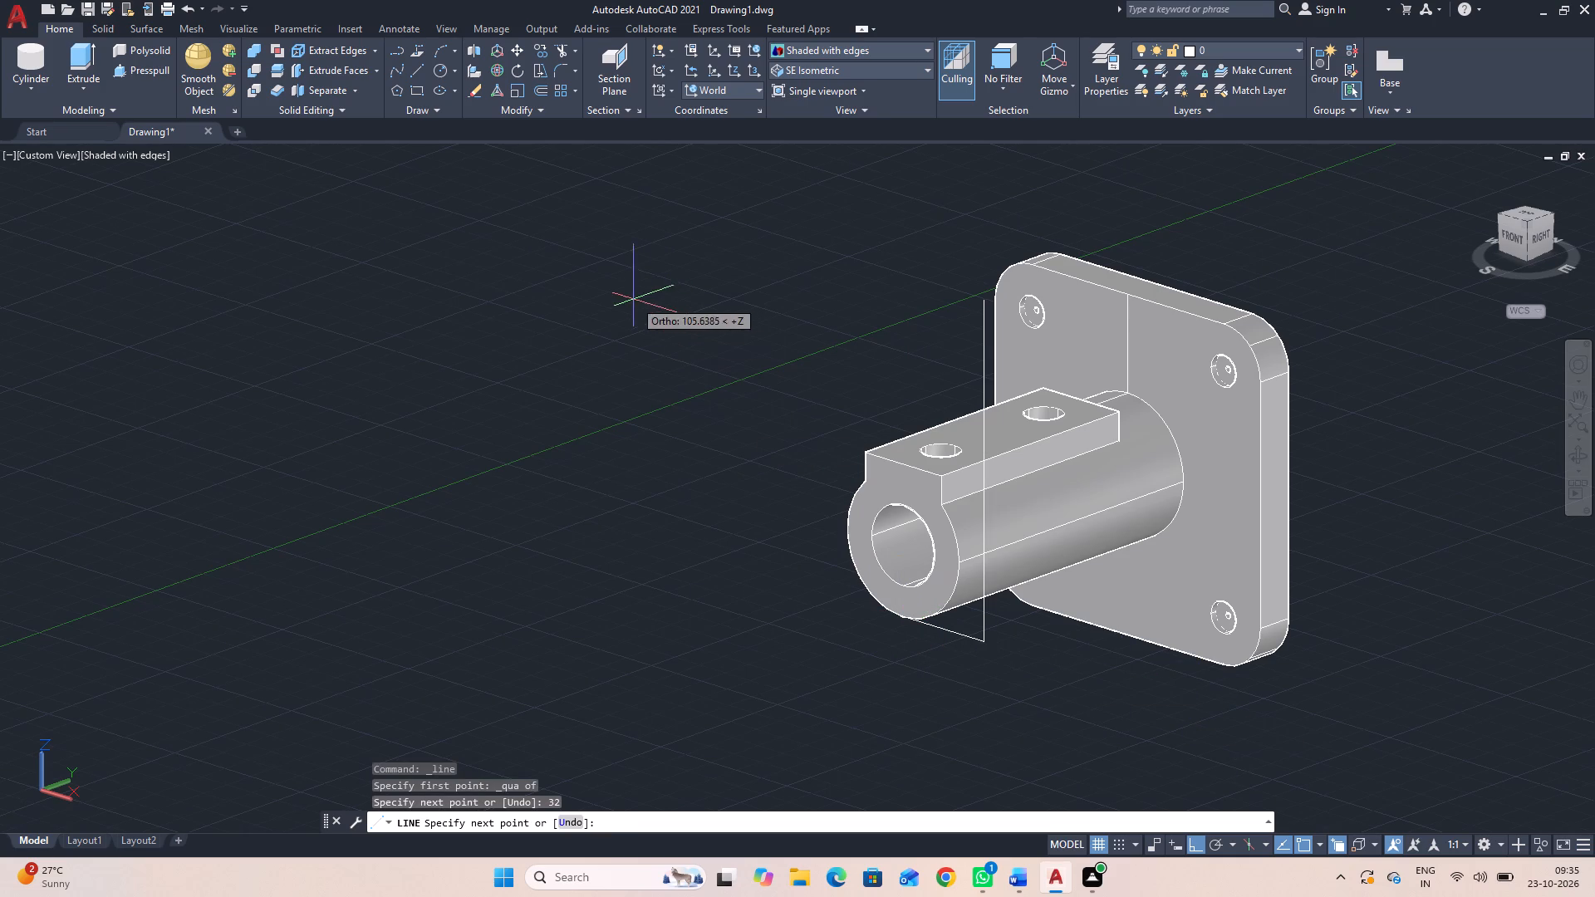
{"action": "key", "text": "Escape"}
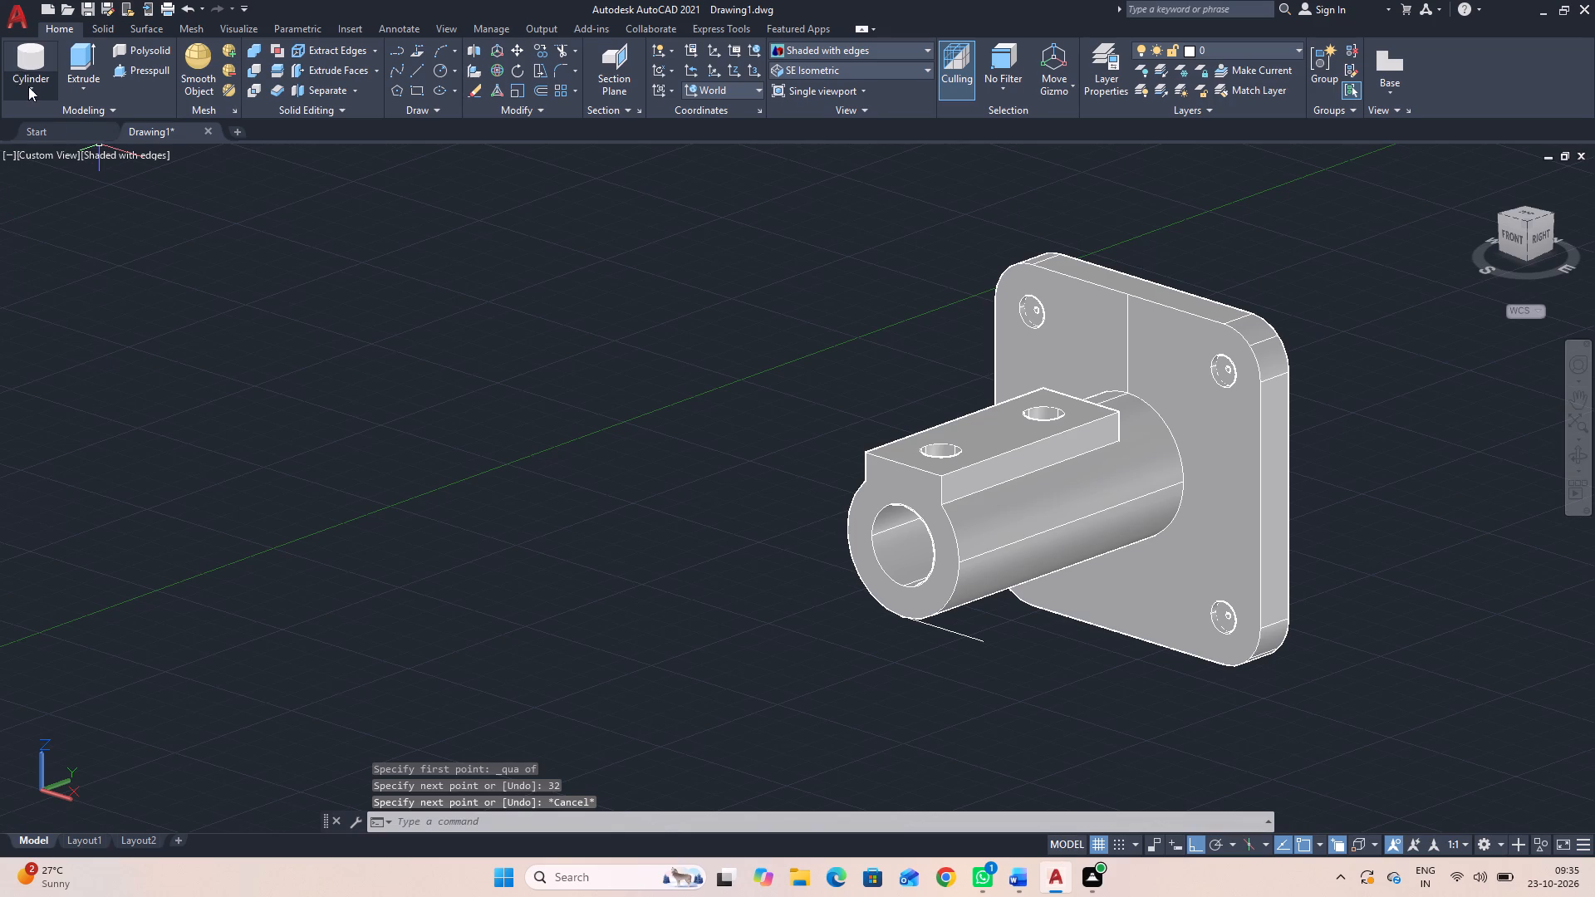
Create a side box from the boss's bottom front quadrant, with its length matching the 32-unit line, width 57 and height 30.
{"action": "left_click", "coordinate": [28, 86]}
{"action": "left_click", "coordinate": [42, 120]}
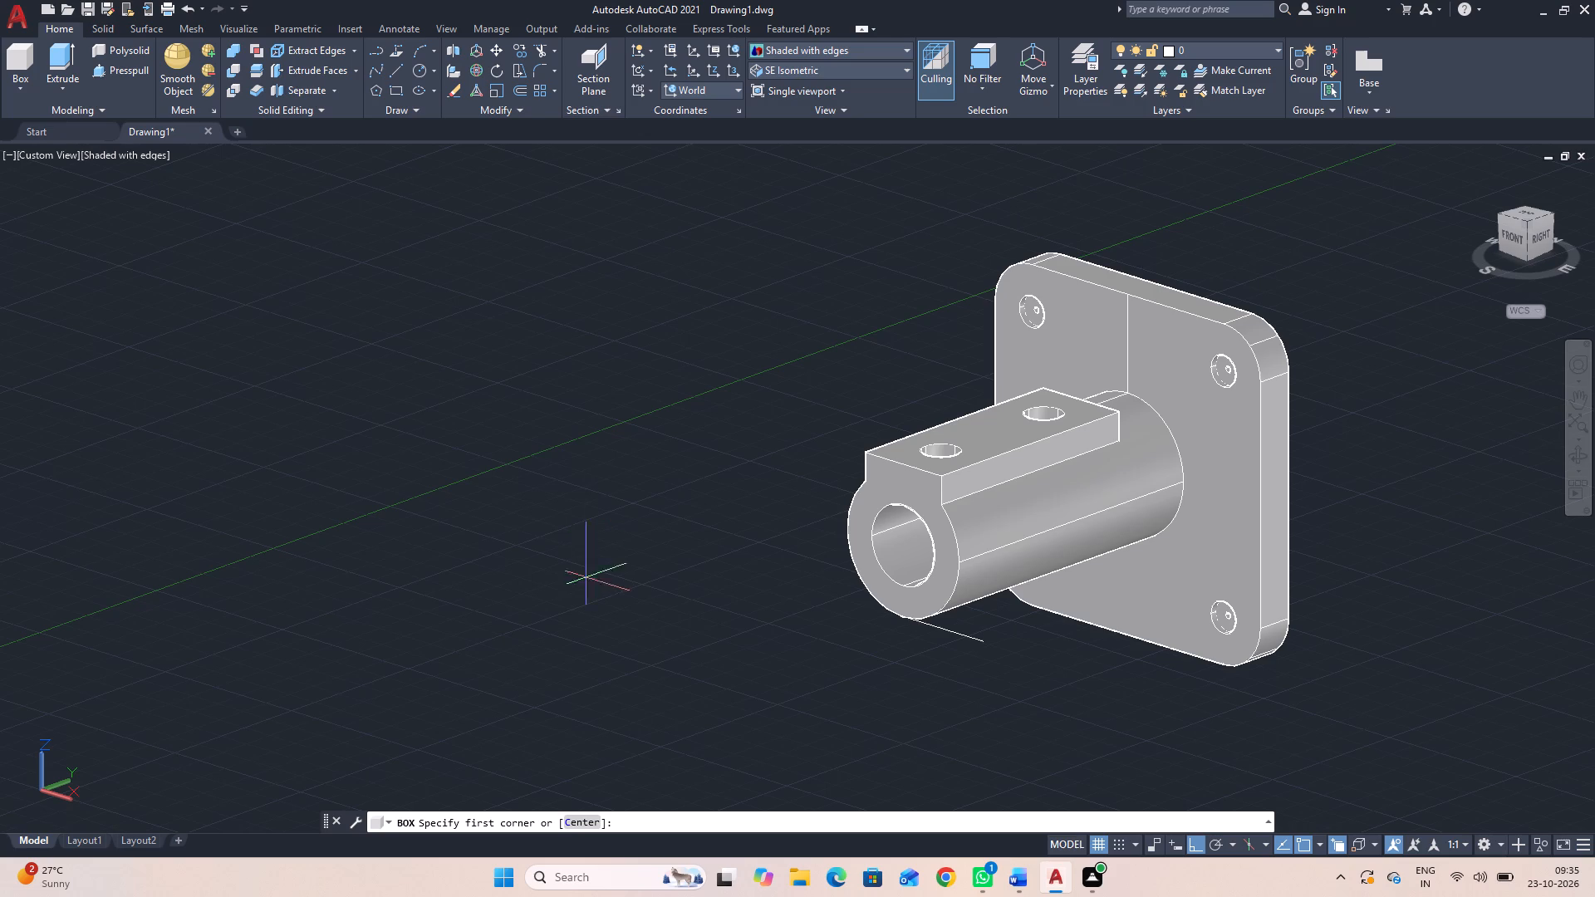
{"action": "left_click", "coordinate": [900, 614]}
{"action": "type", "text": "l"}
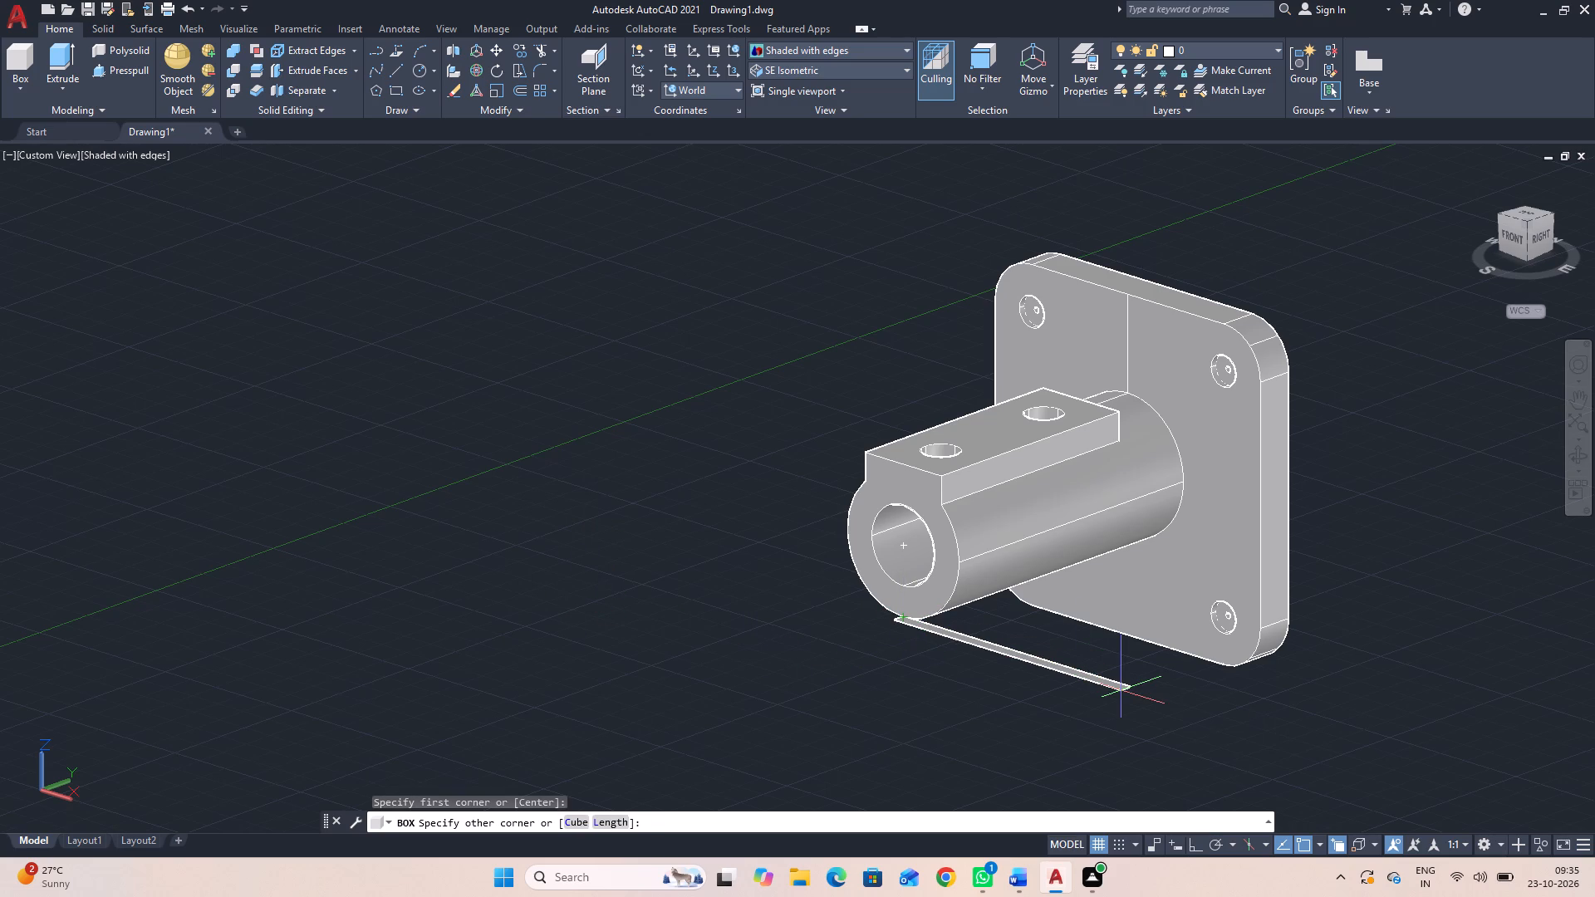
{"action": "key", "text": "space"}
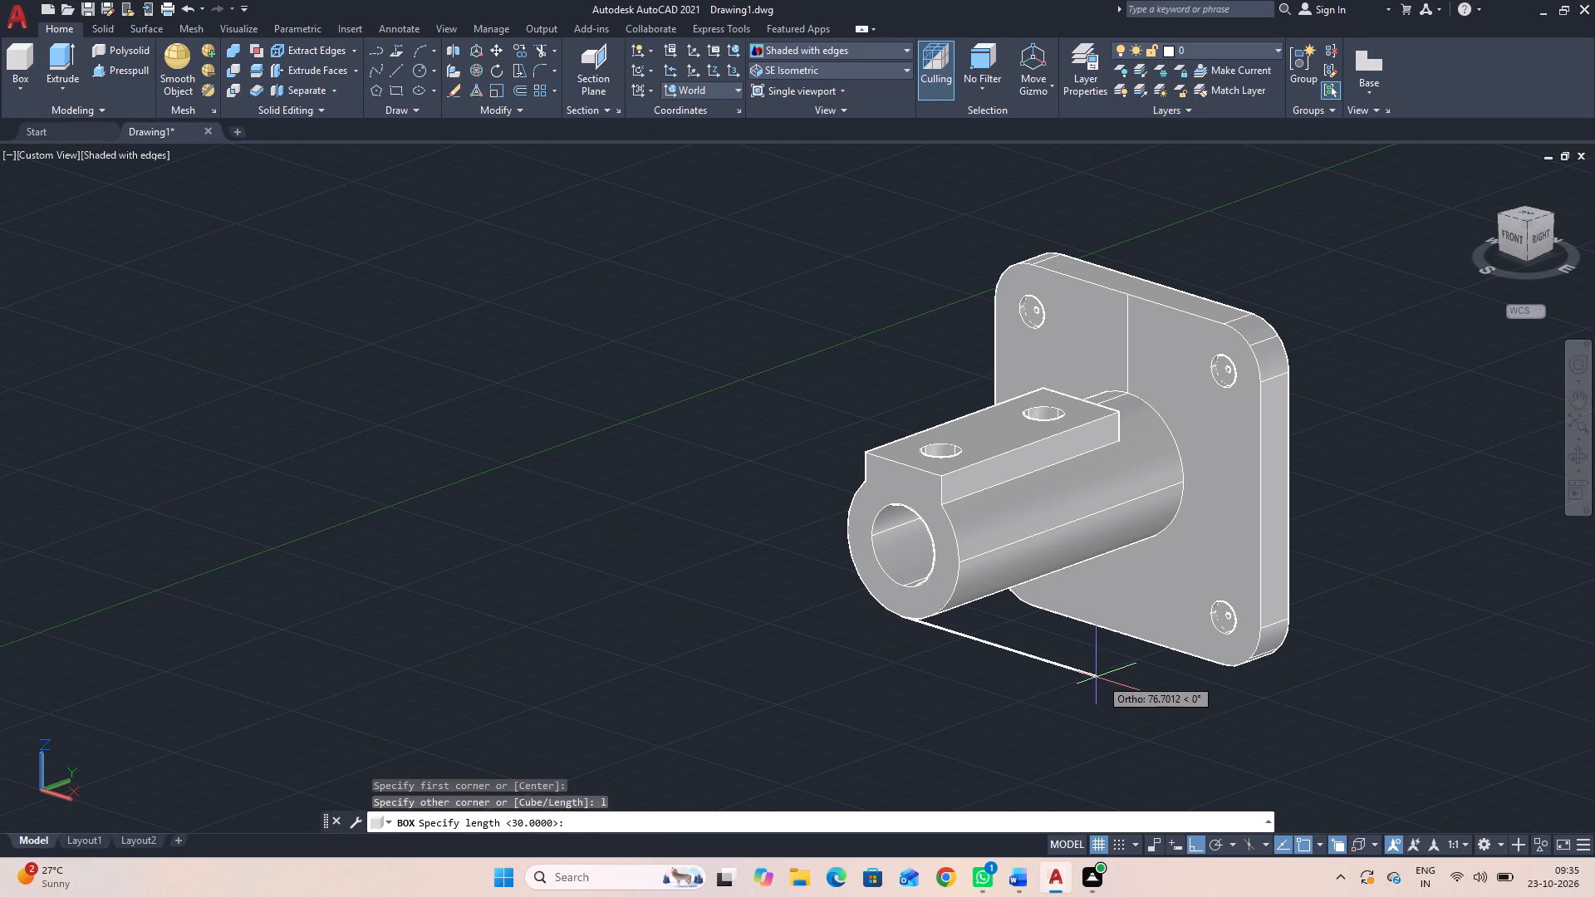
{"action": "left_click", "coordinate": [981, 643]}
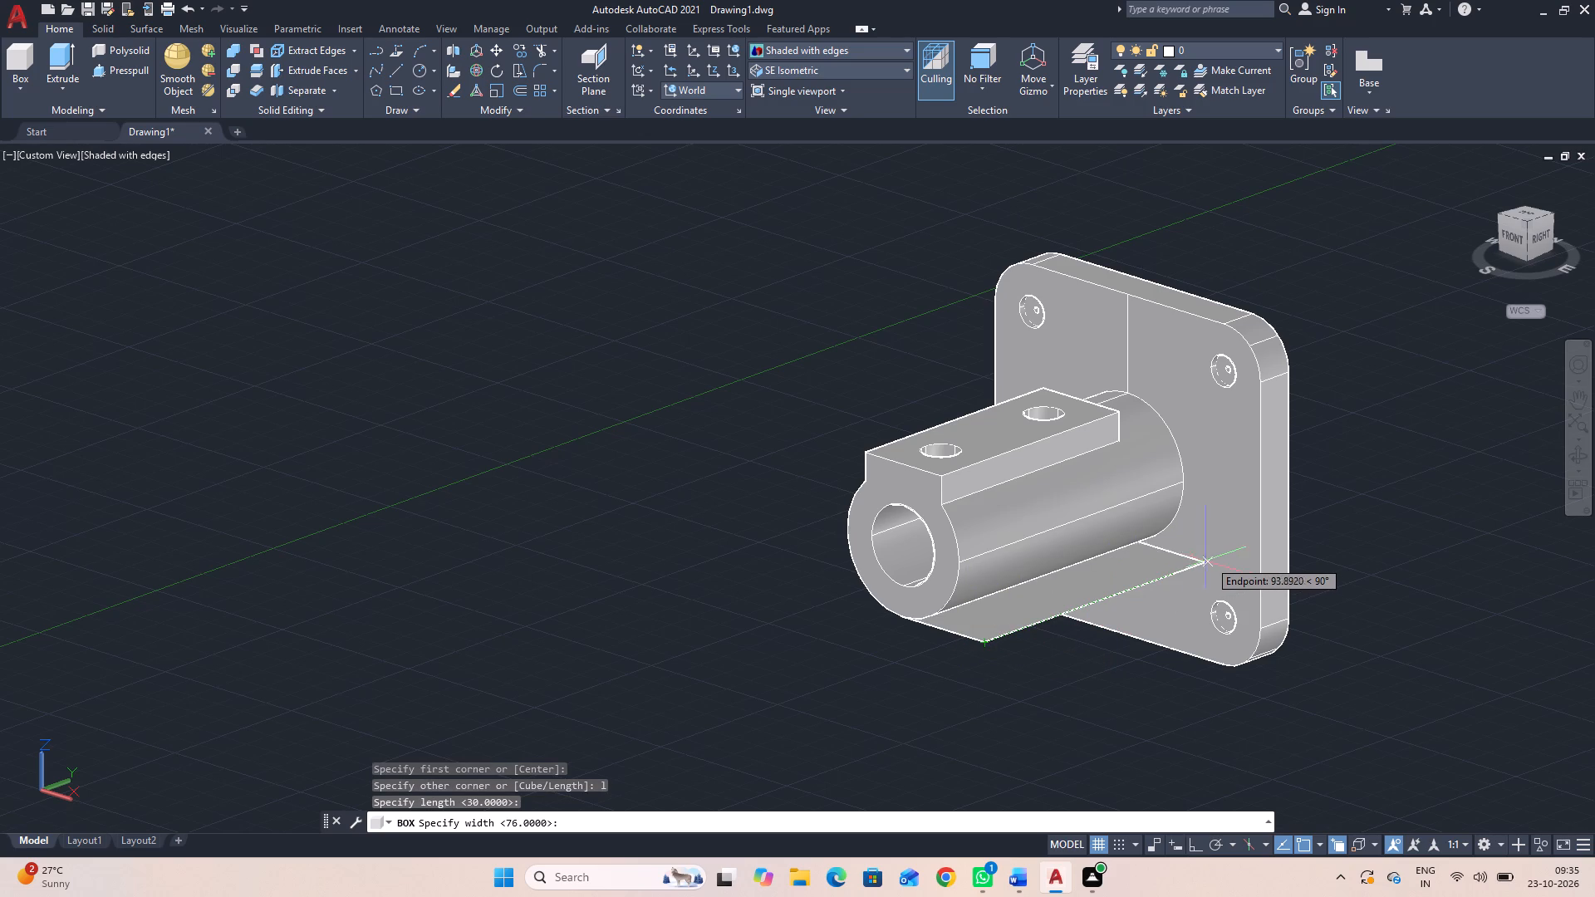
{"action": "type", "text": "57"}
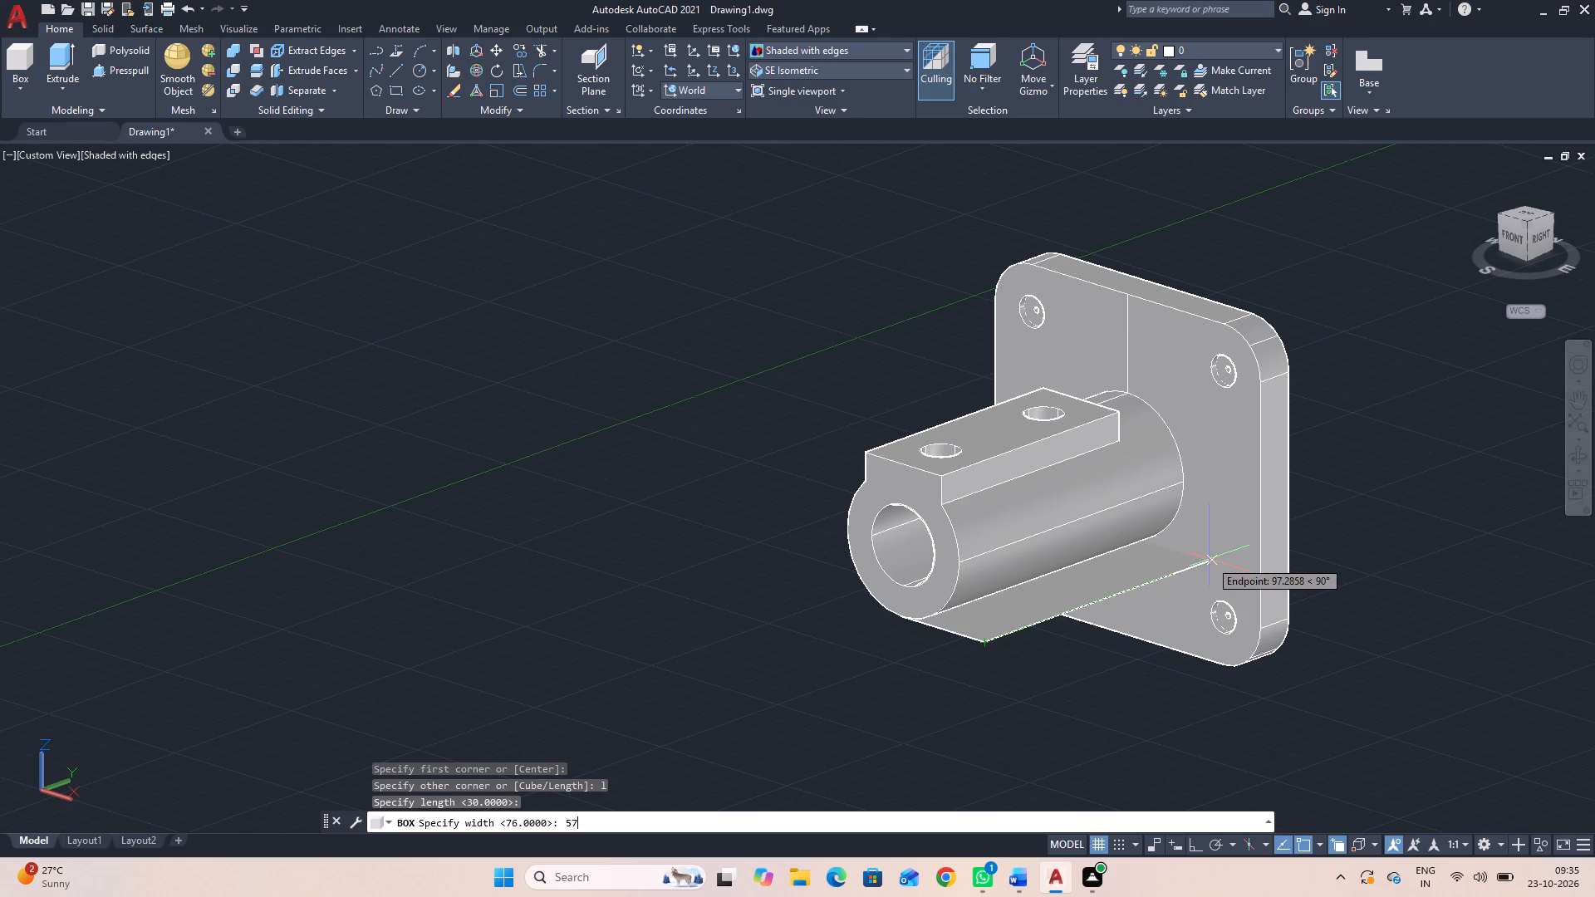
{"action": "key", "text": "Return"}
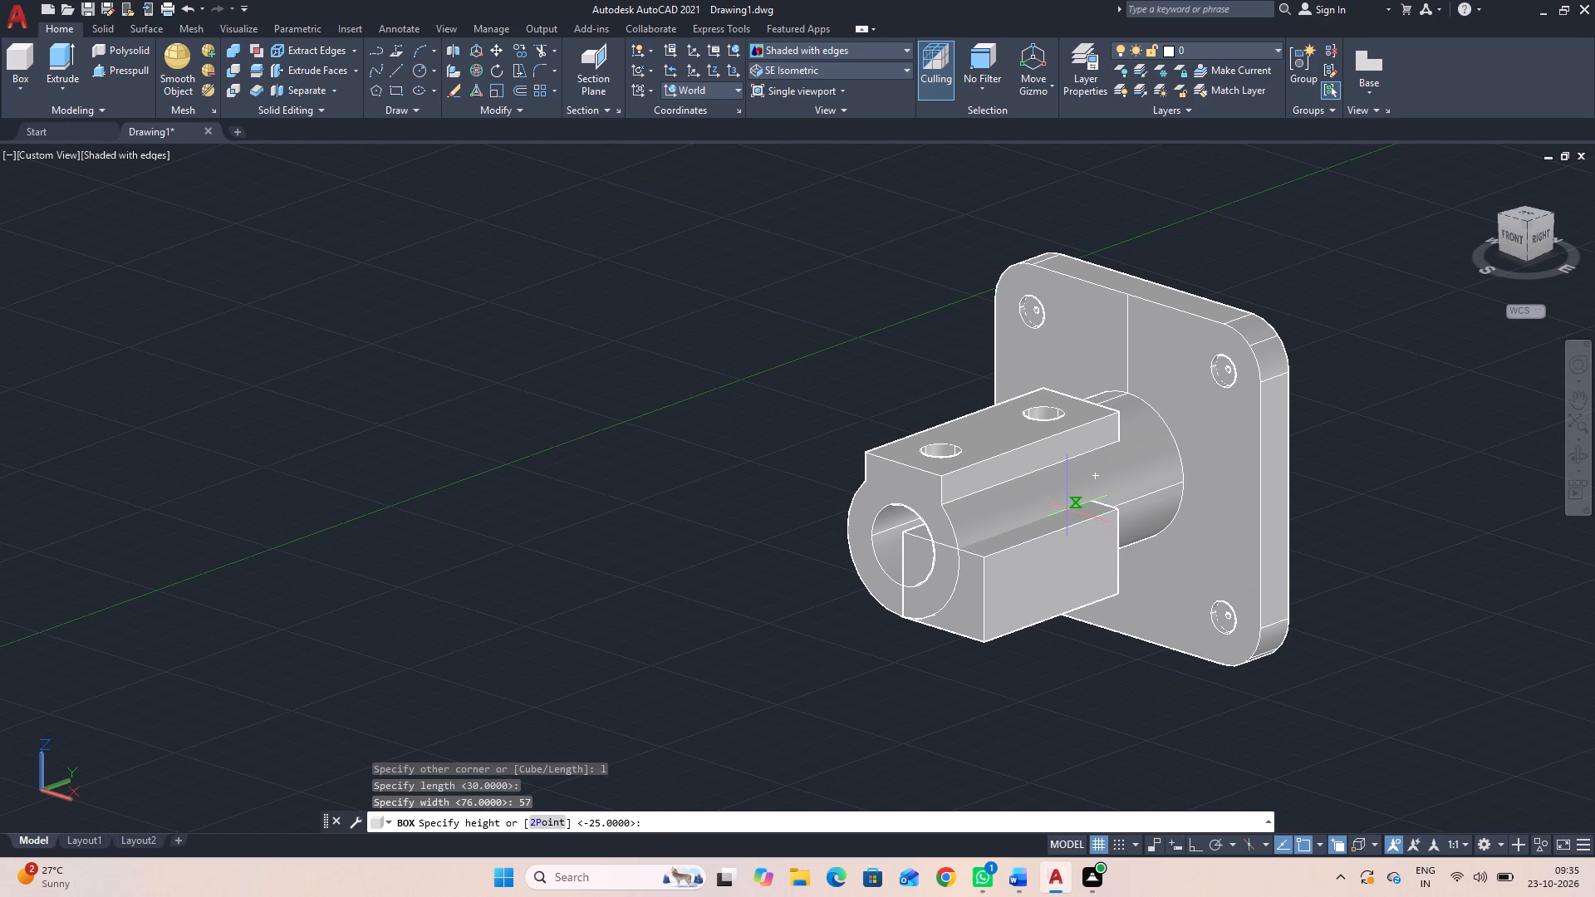
{"action": "type", "text": "30"}
{"action": "key", "text": "Return"}
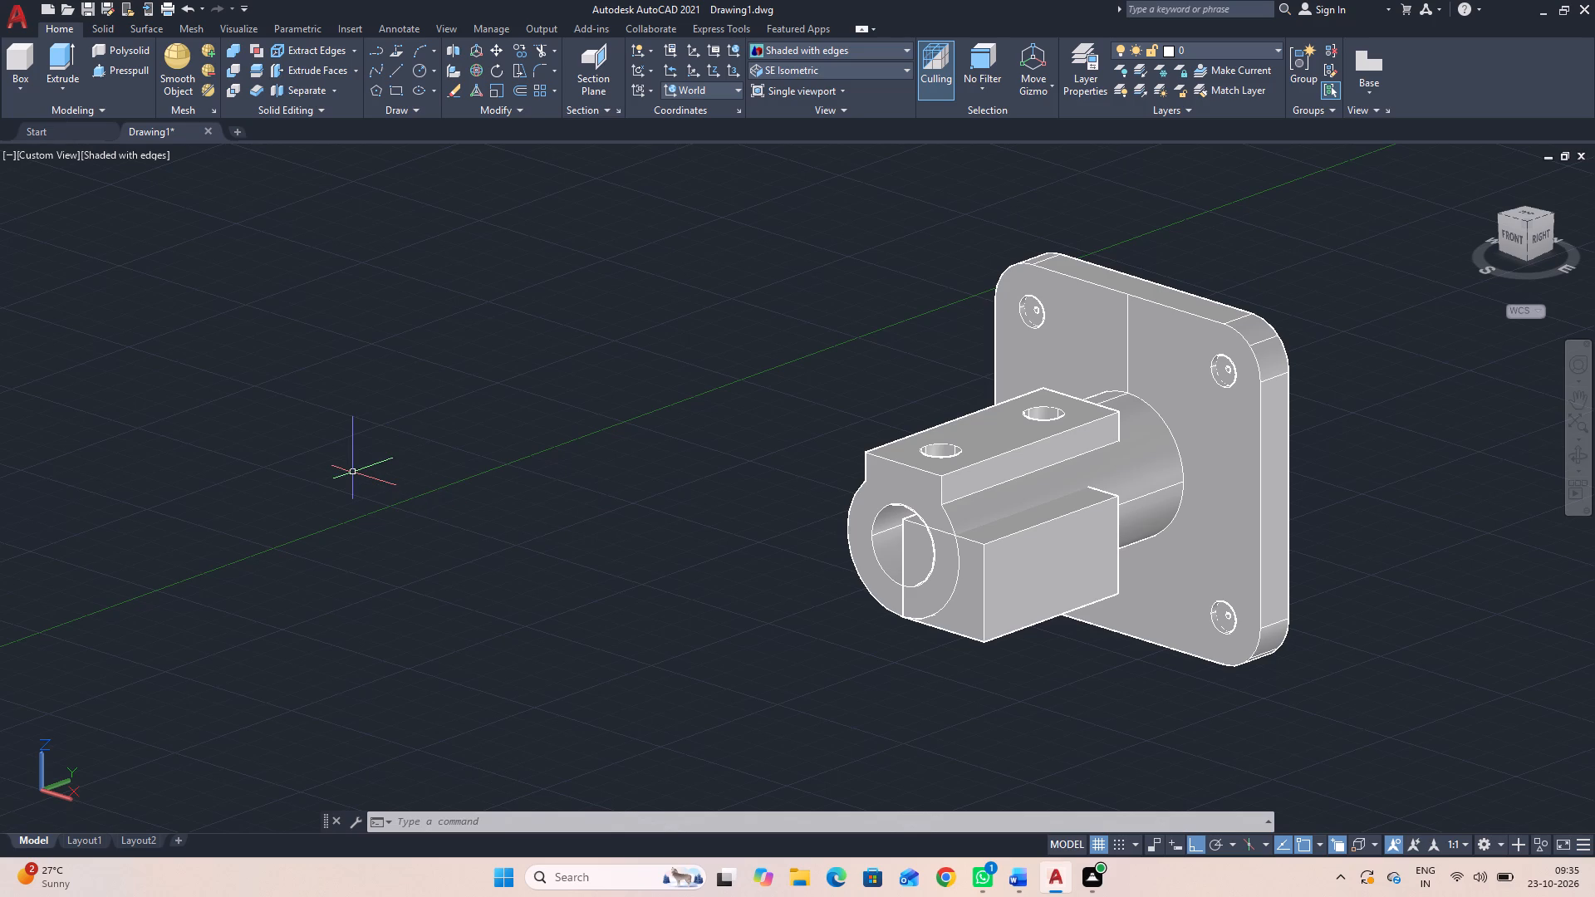
{"action": "key", "text": "Escape"}
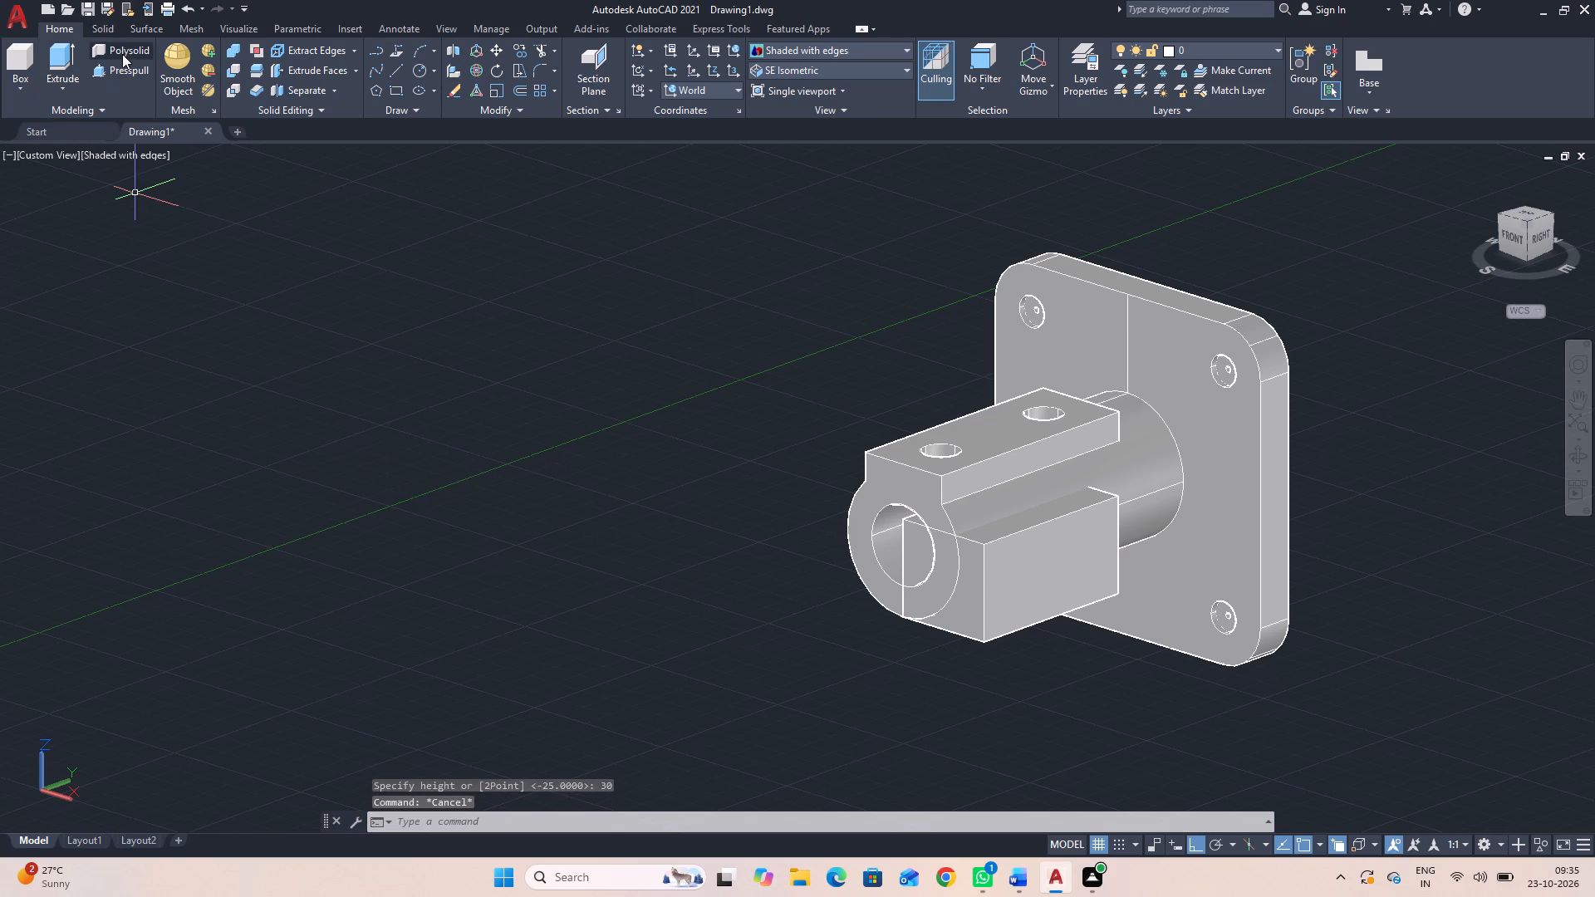
Presspull the half-bore area covered by the side block back to the block's rear corner to reopen the bore.
{"action": "left_click", "coordinate": [113, 68]}
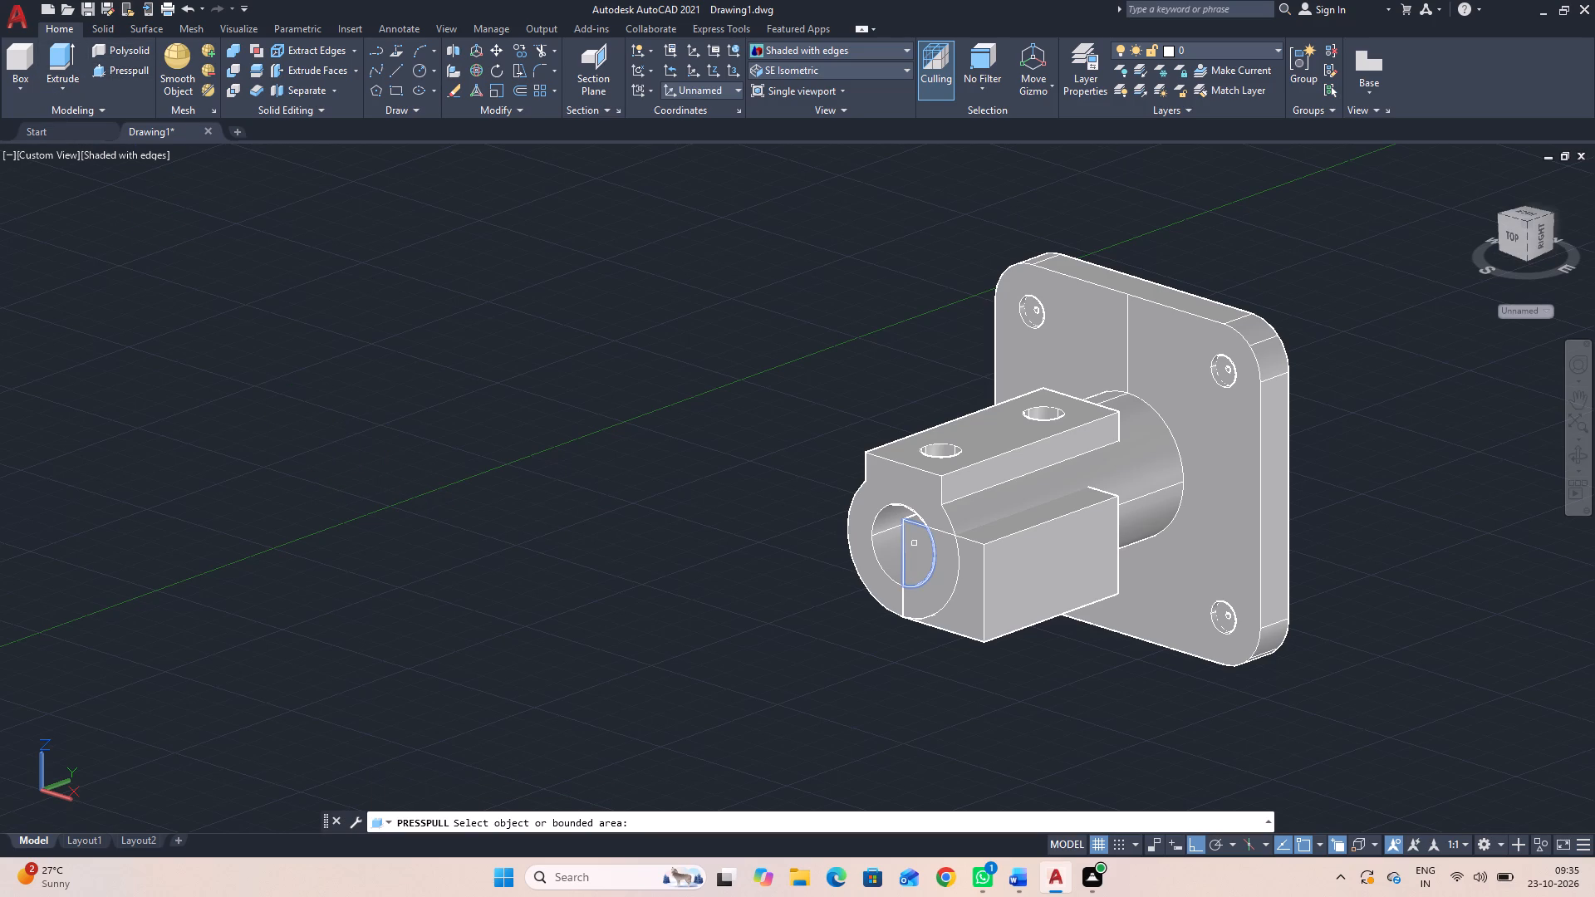
{"action": "left_click", "coordinate": [918, 547]}
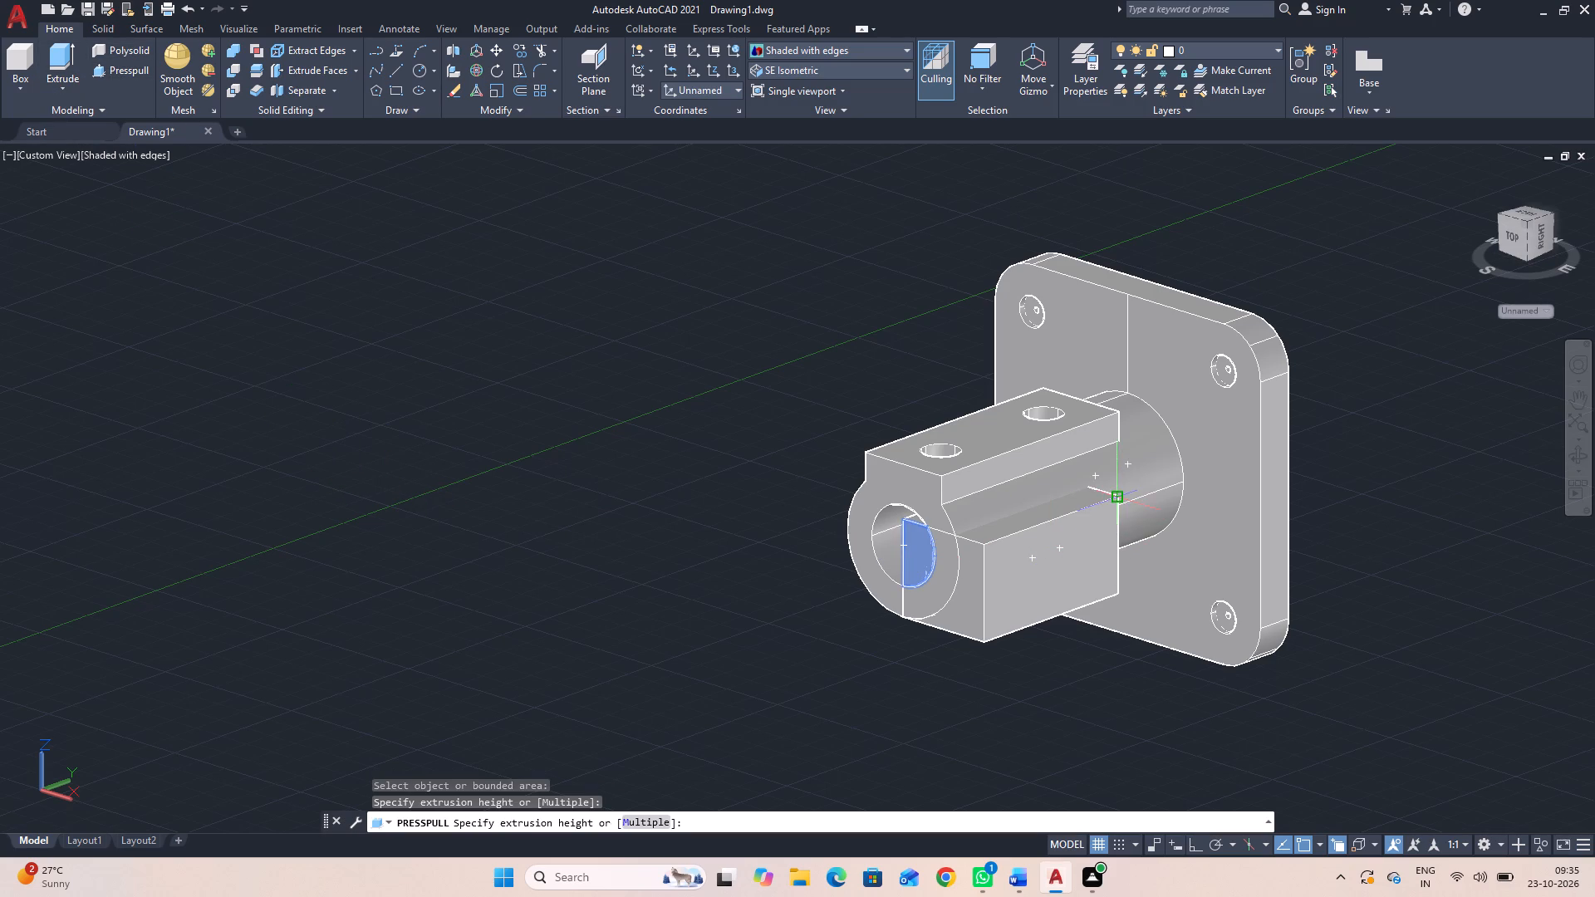
{"action": "left_click", "coordinate": [1119, 499]}
{"action": "key", "text": "Escape"}
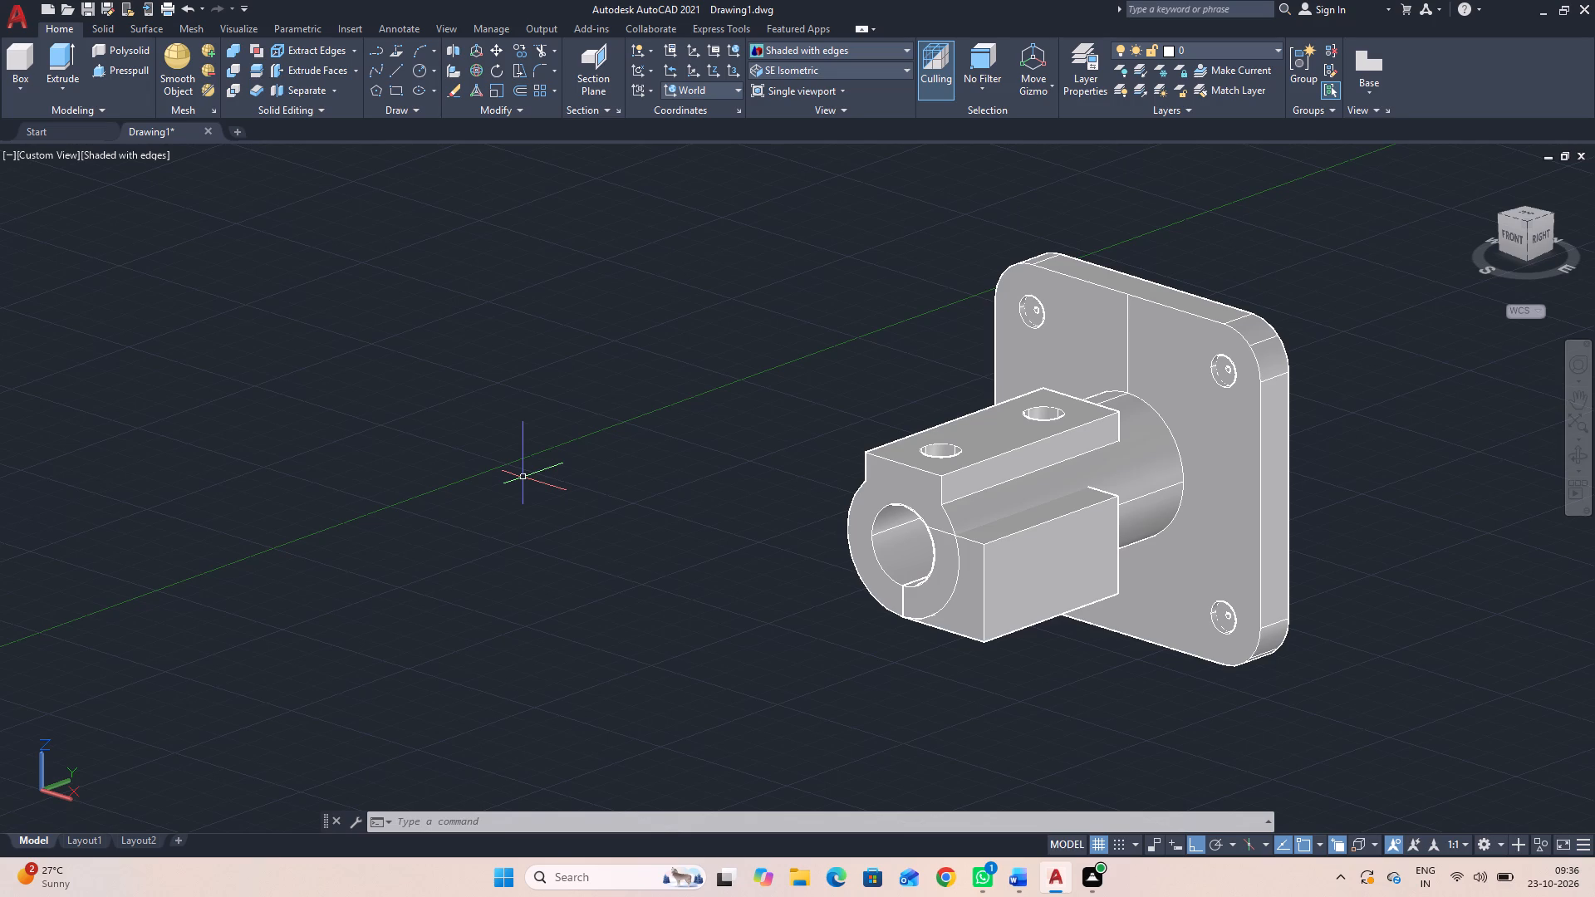
Draw a 15-unit vertical line on the side block's outer face, starting 11 units behind its front corner on the bottom edge.
{"action": "type", "text": "l"}
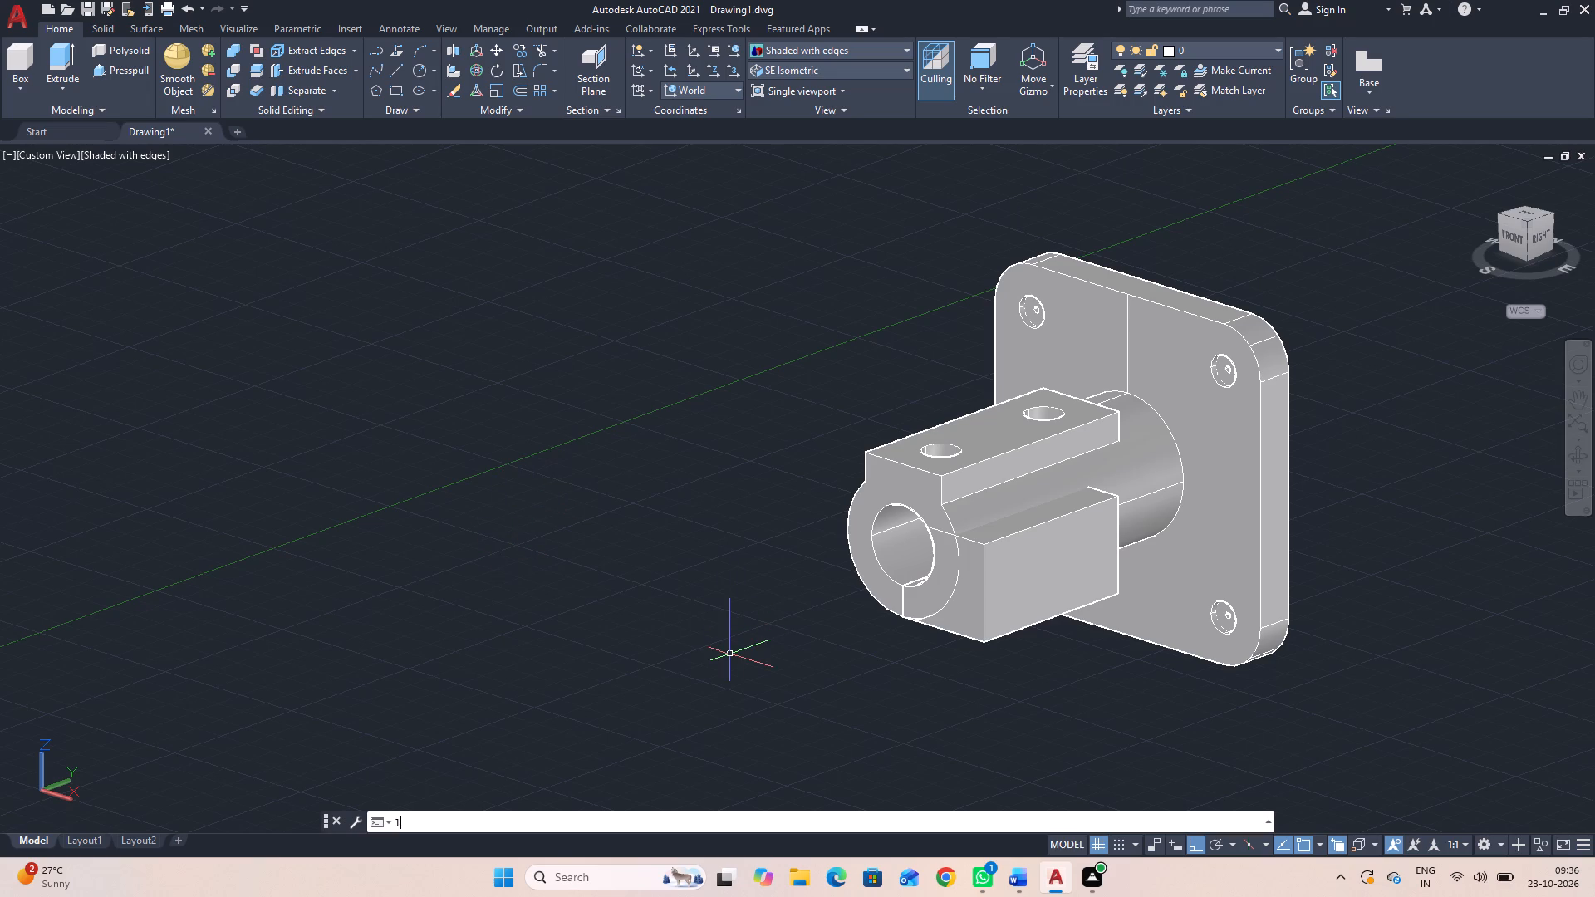
{"action": "key", "text": "space"}
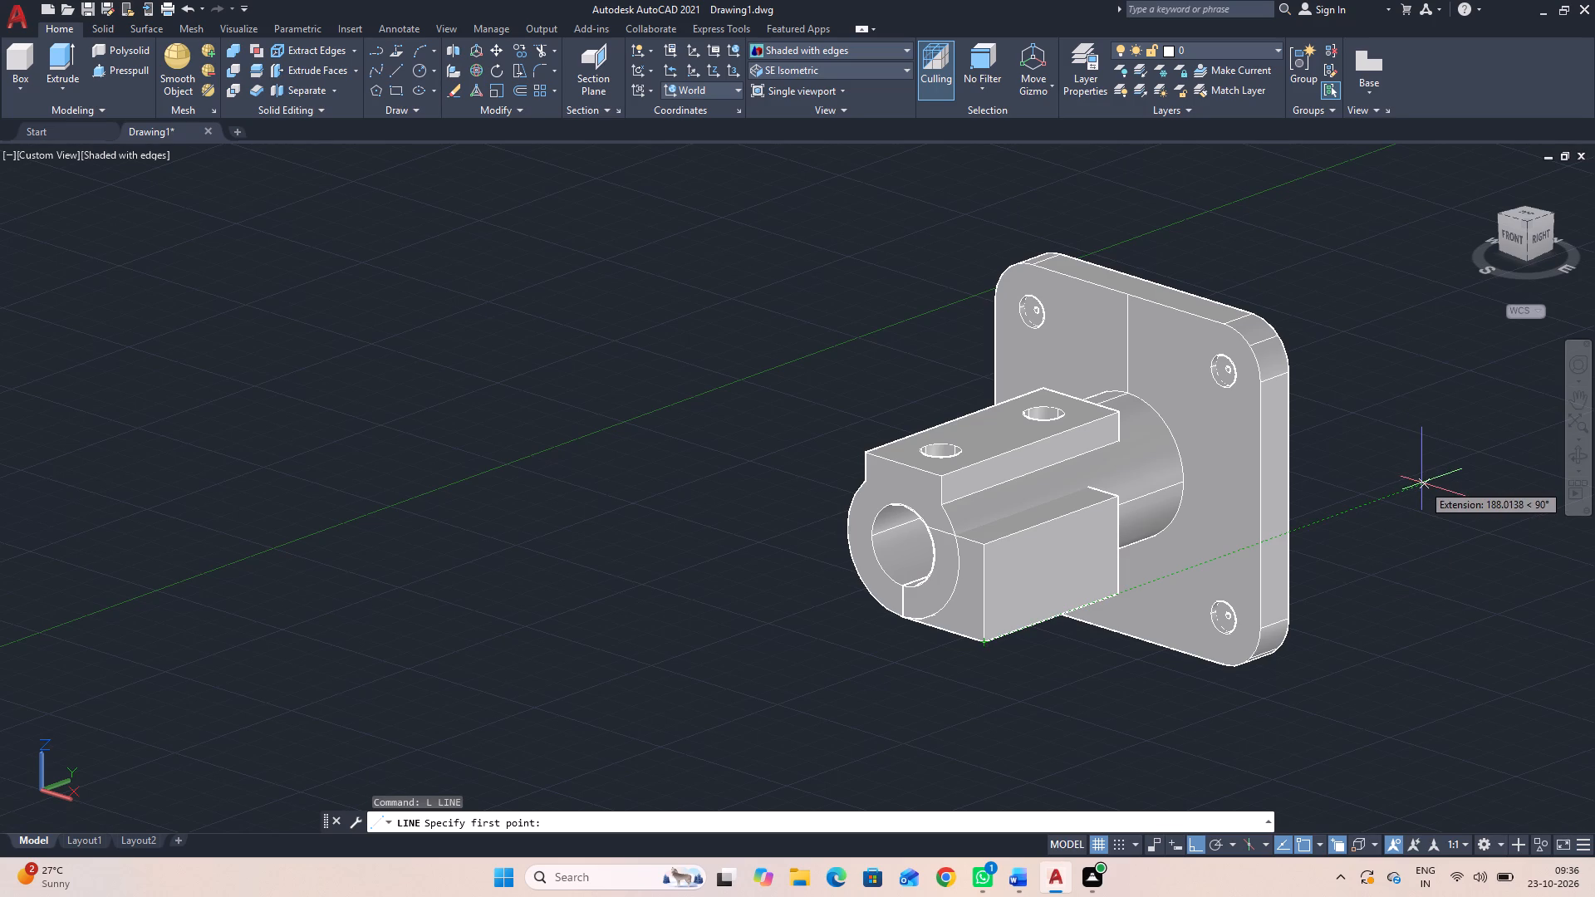
{"action": "type", "text": "11"}
{"action": "key", "text": "Return"}
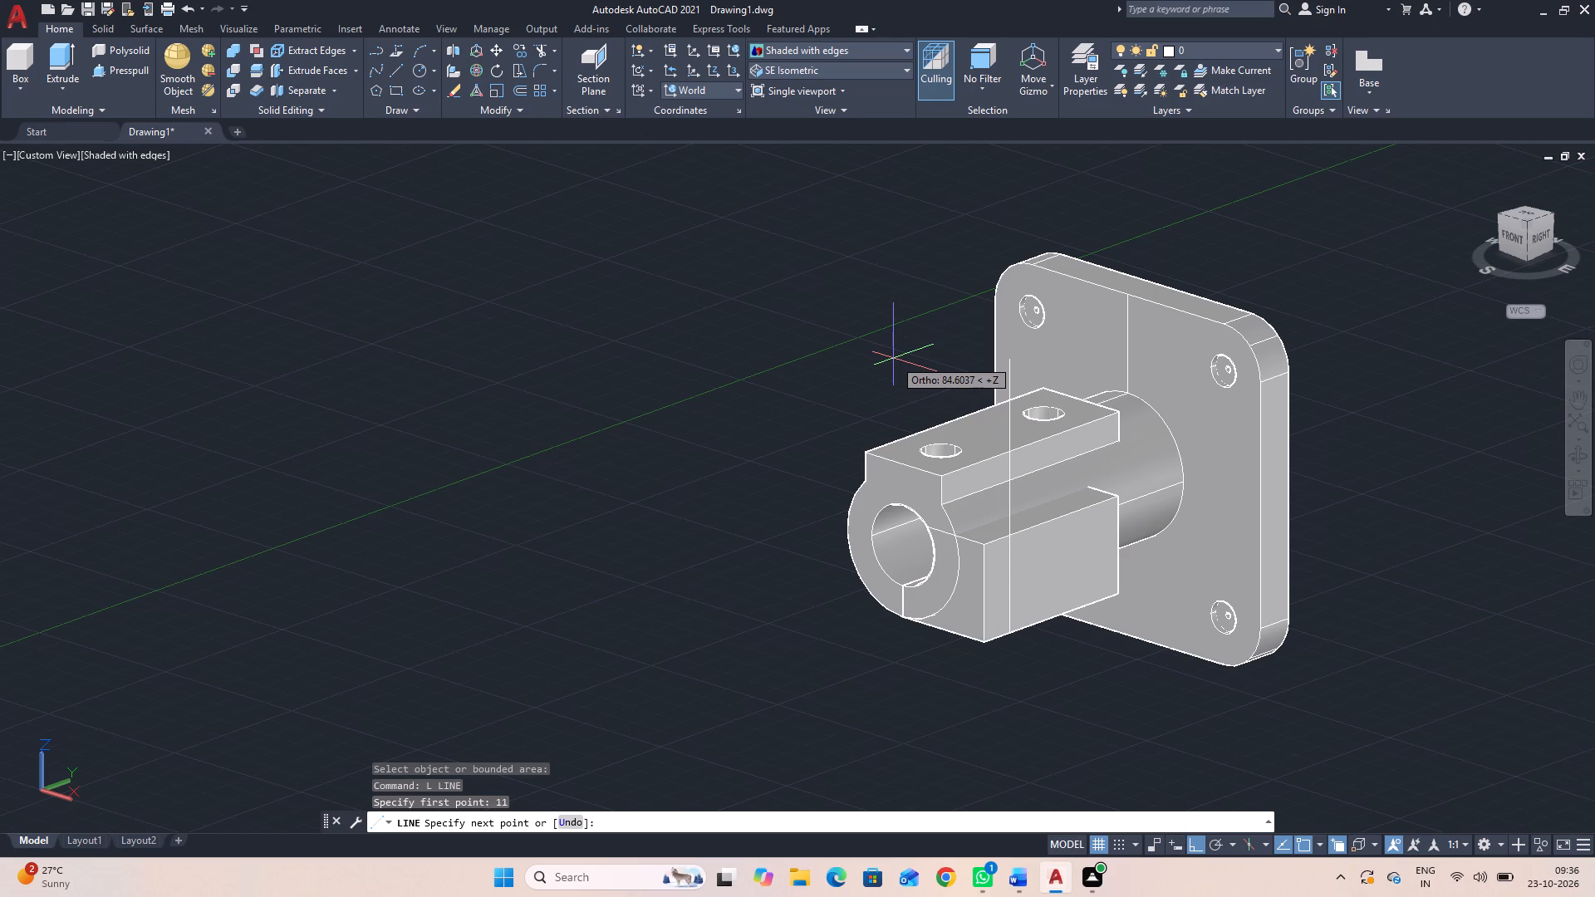
{"action": "key", "text": "1"}
{"action": "key", "text": "5"}
{"action": "key", "text": "Return"}
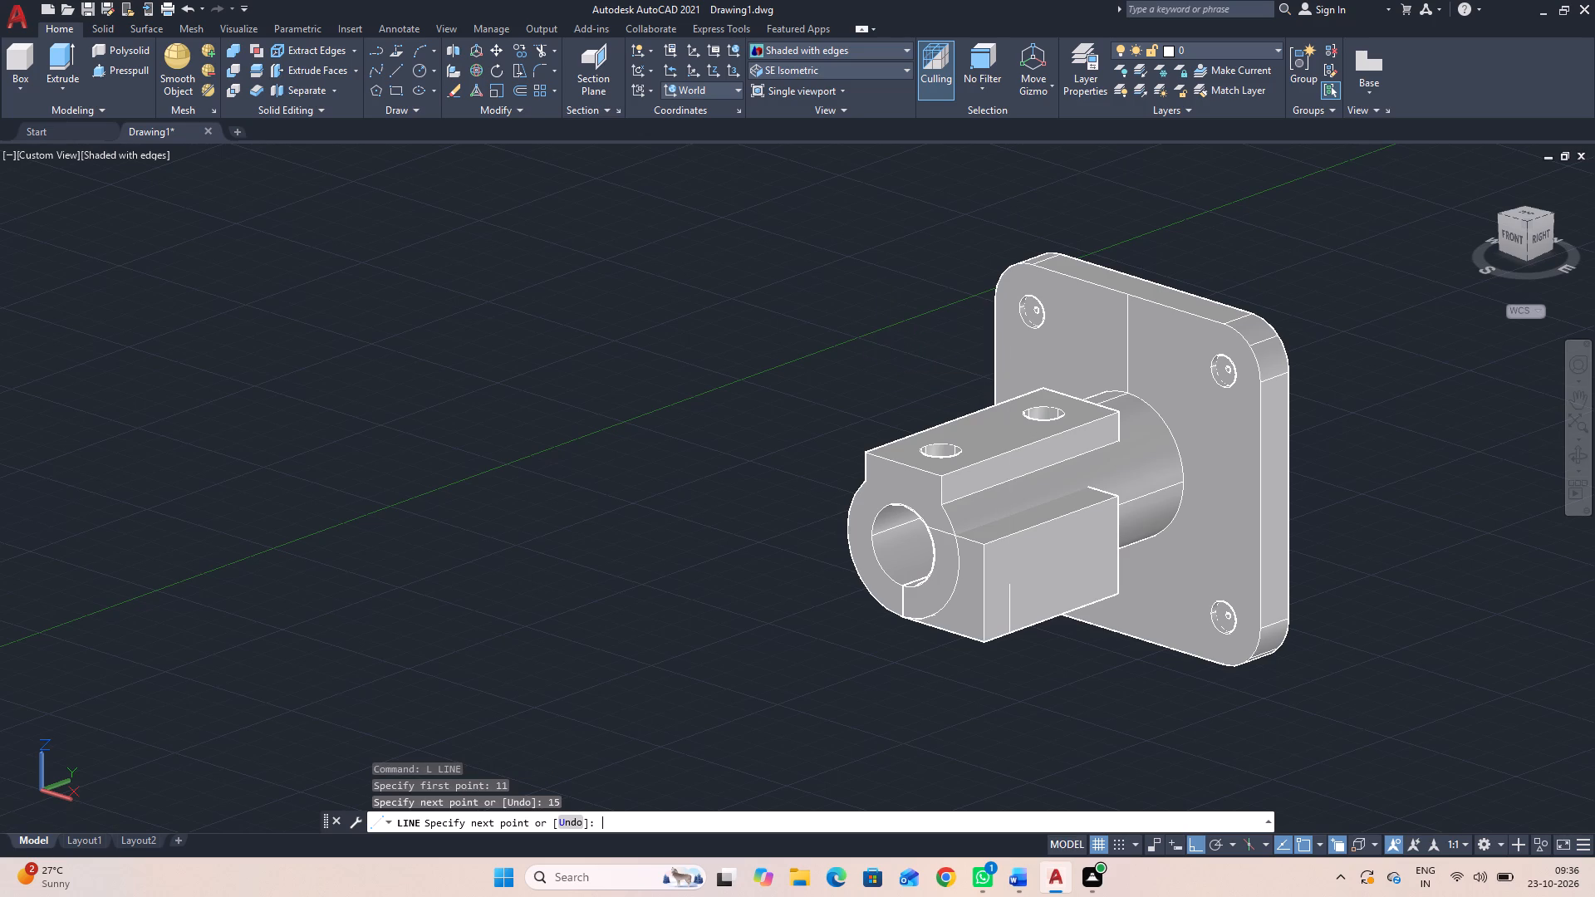
{"action": "key", "text": "Escape"}
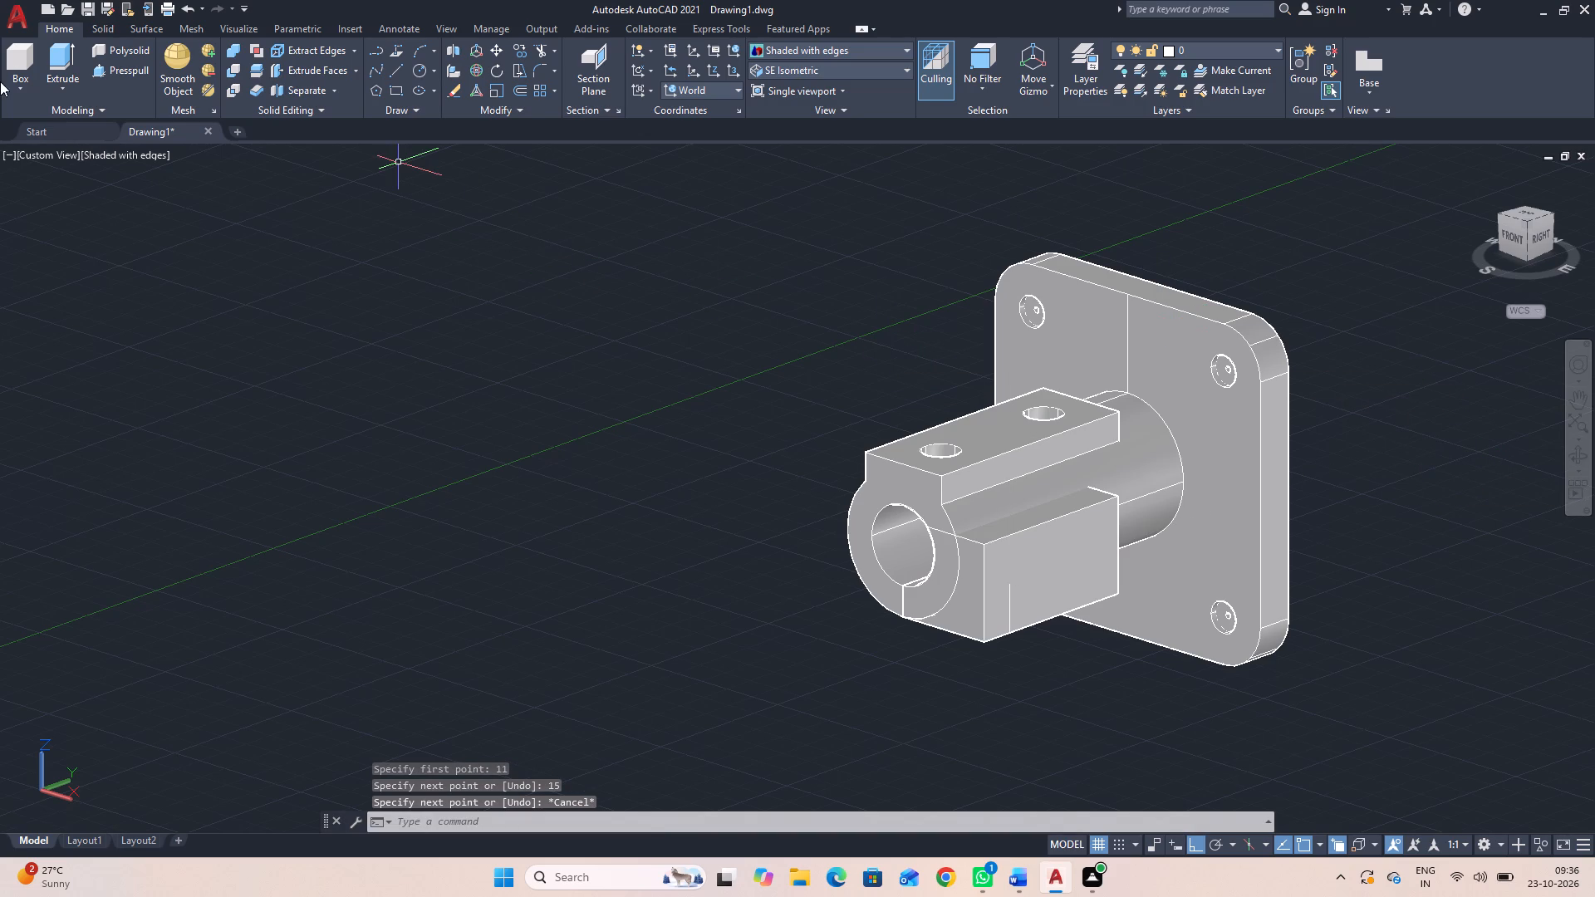
Create a radius 5 cylinder centred at the 15-unit line's top, with its axis running 32 units horizontally in towards the bore.
{"action": "left_click", "coordinate": [17, 81]}
{"action": "left_click", "coordinate": [32, 146]}
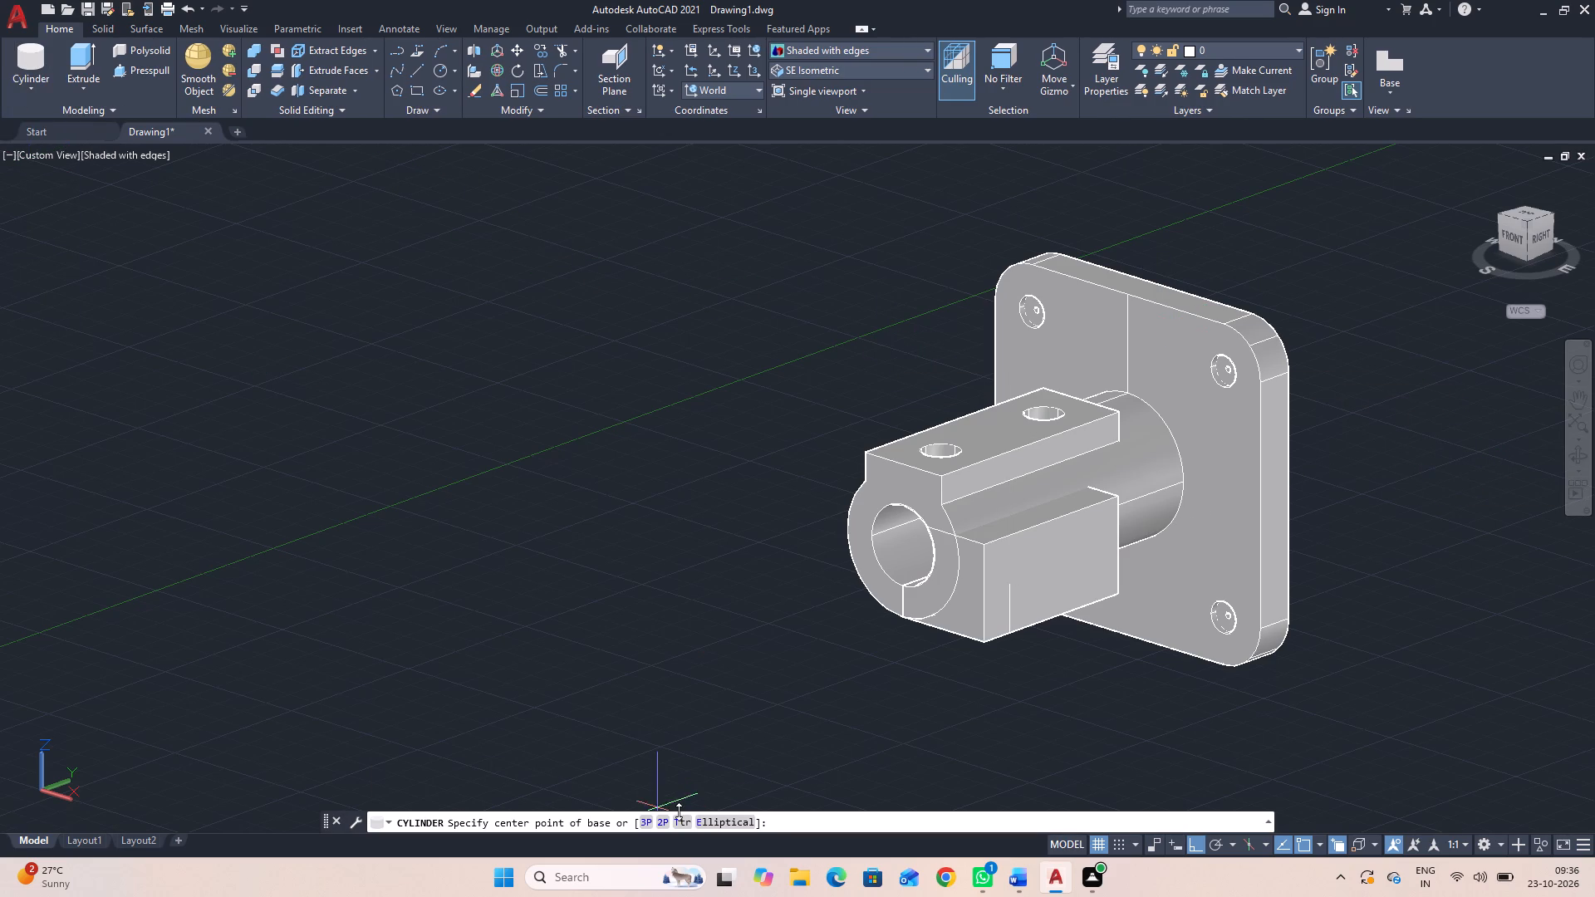
{"action": "left_click", "coordinate": [1013, 586]}
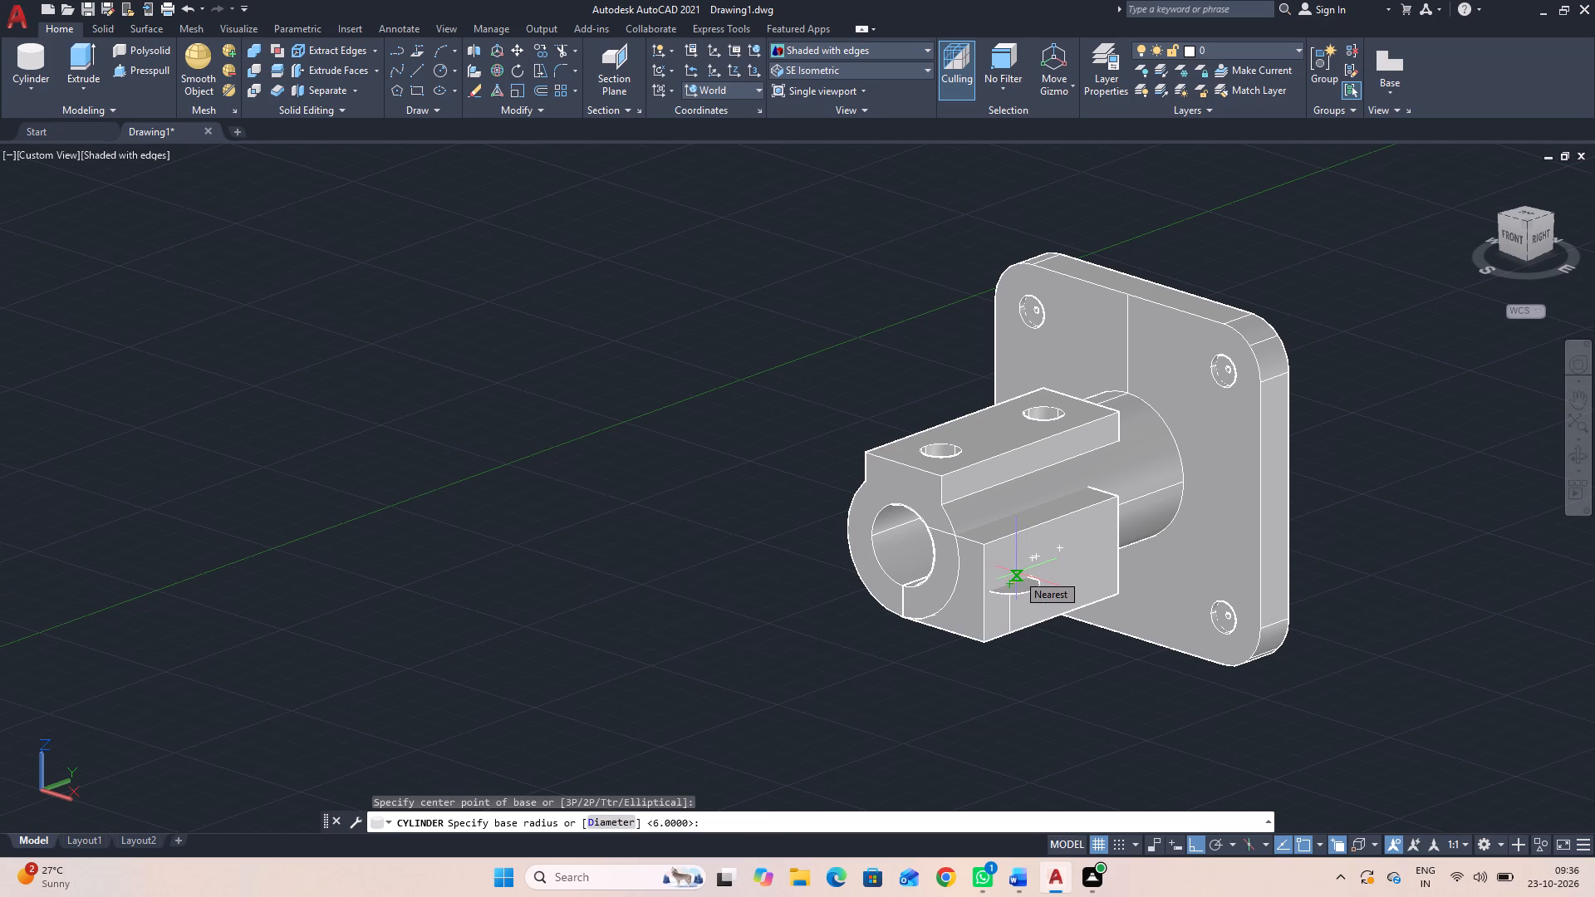
{"action": "key", "text": "5"}
{"action": "key", "text": "Return"}
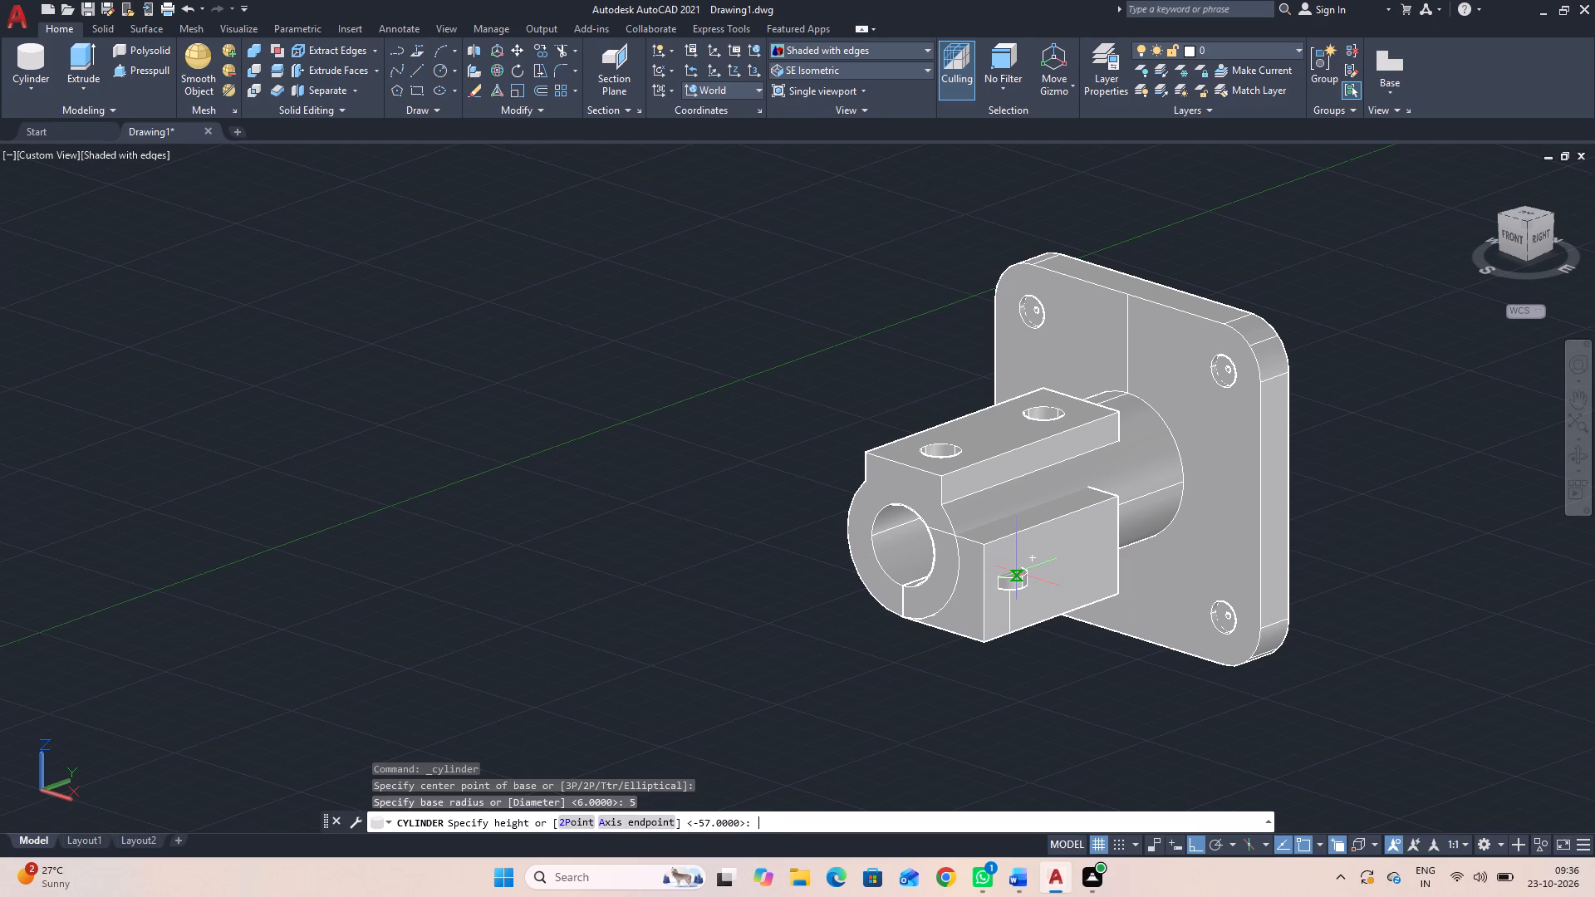
{"action": "left_click", "coordinate": [636, 819]}
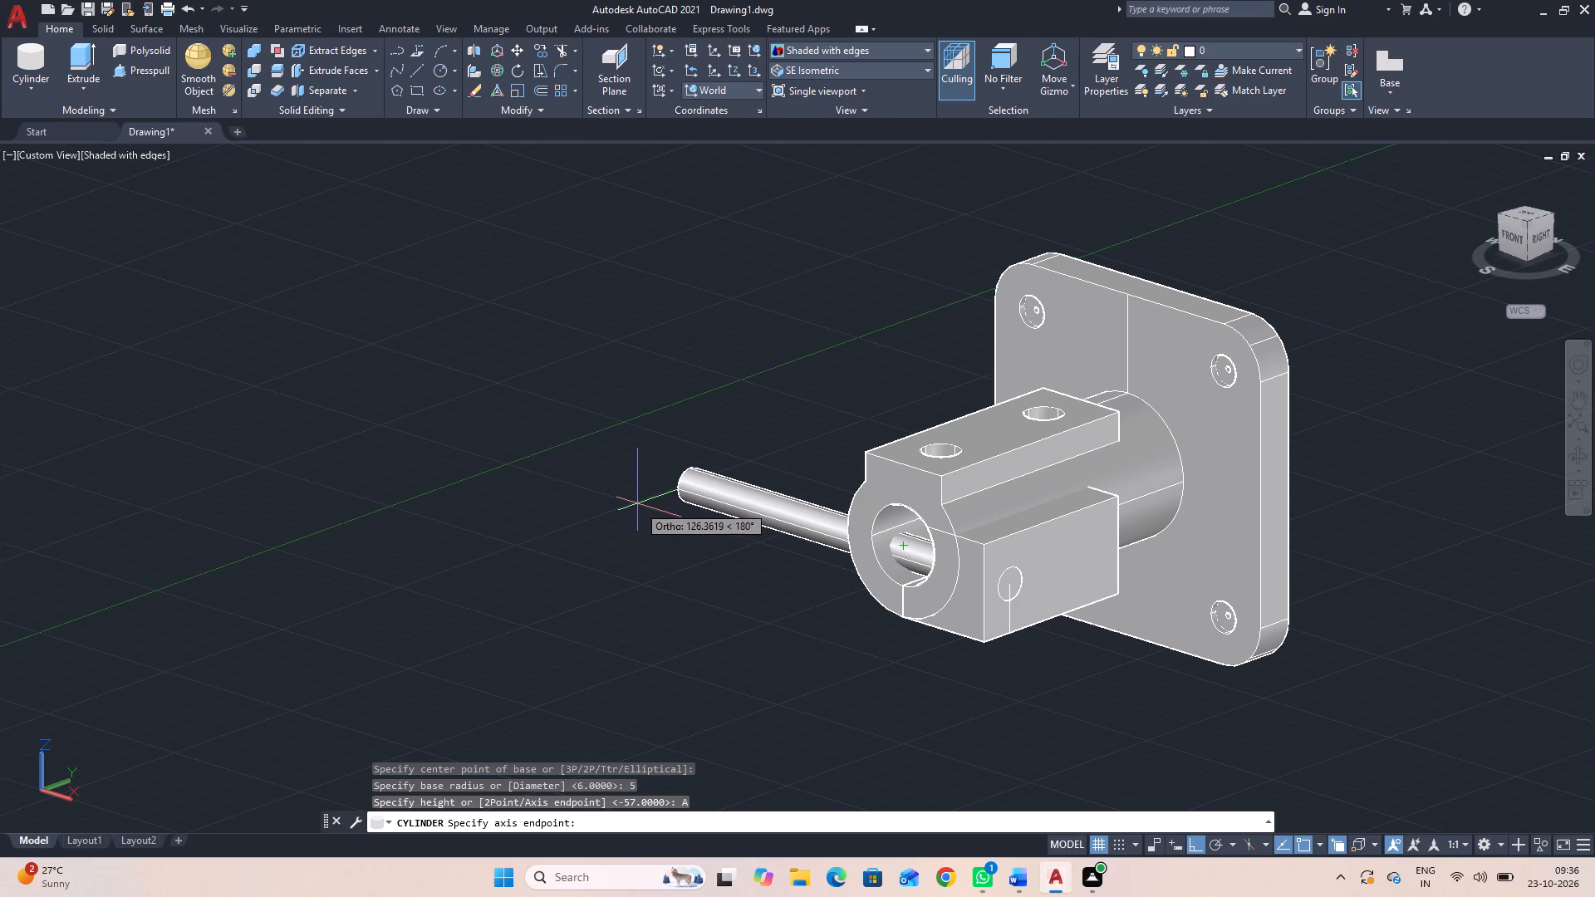
{"action": "type", "text": "32"}
{"action": "key", "text": "Return"}
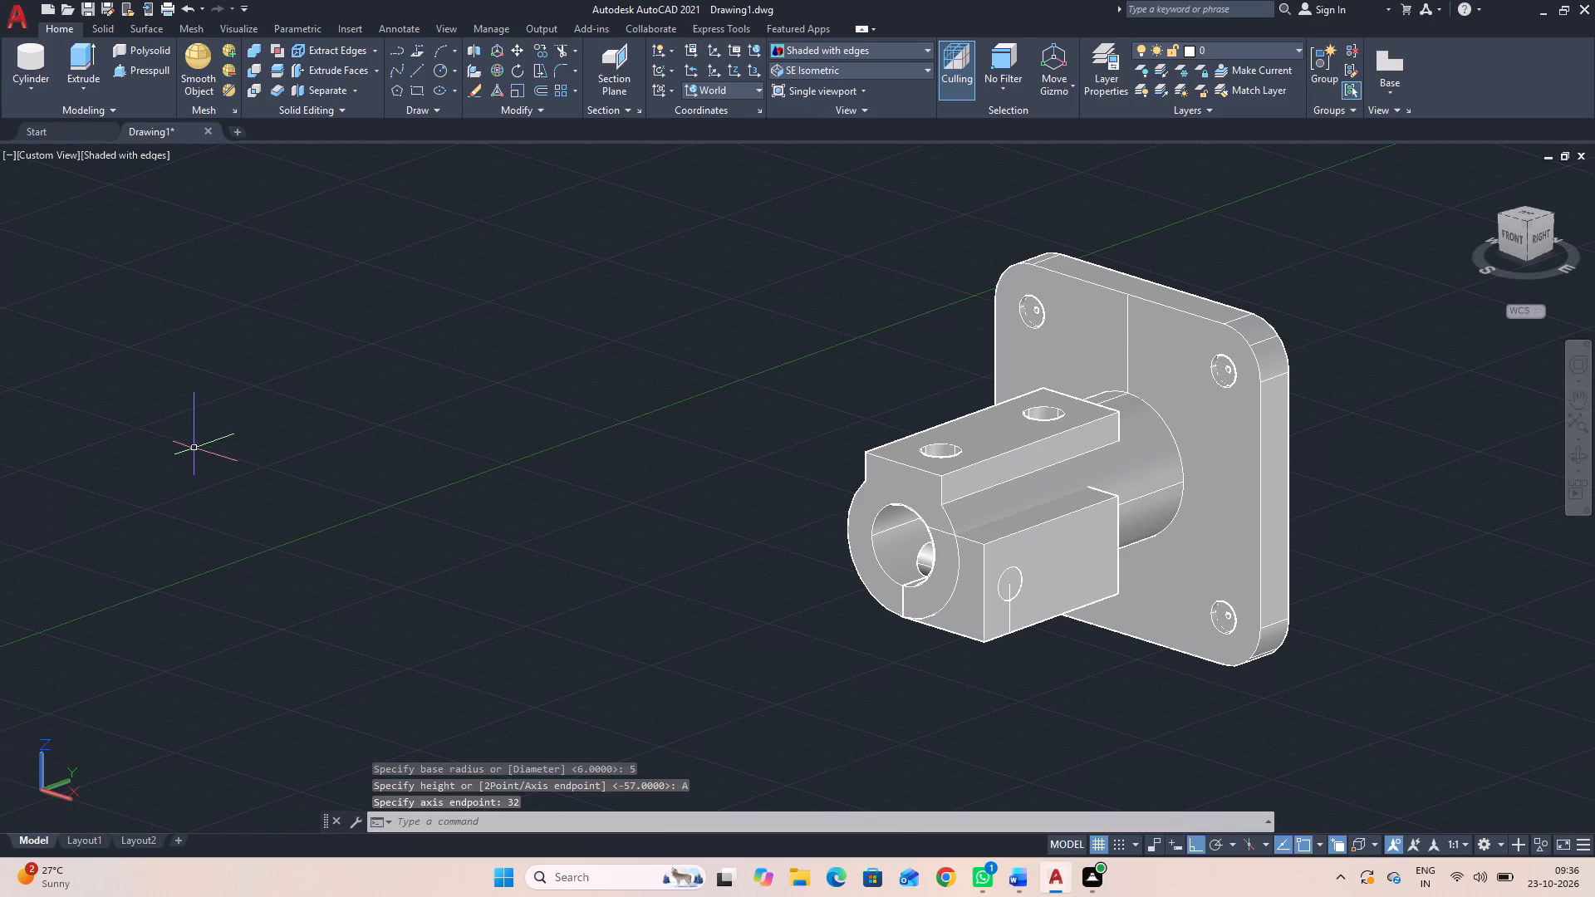
Create a second radius 5 cylinder centred 25 units behind the first on the block's outer face, with a 32-unit axis towards the bore.
{"action": "key", "text": "space"}
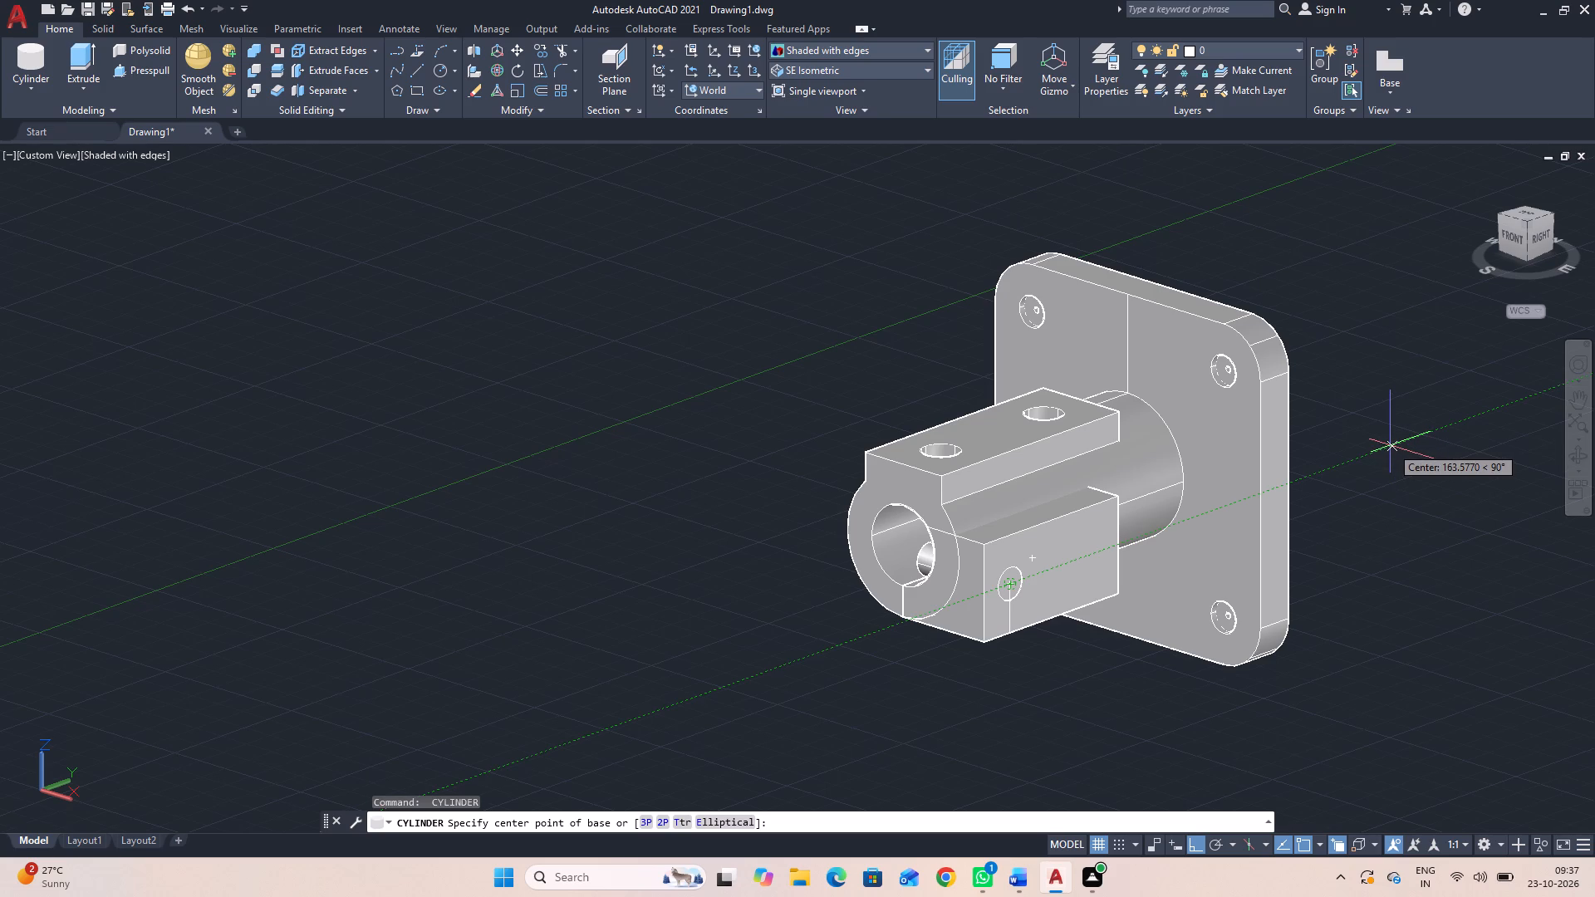
{"action": "type", "text": "25"}
{"action": "key", "text": "Return"}
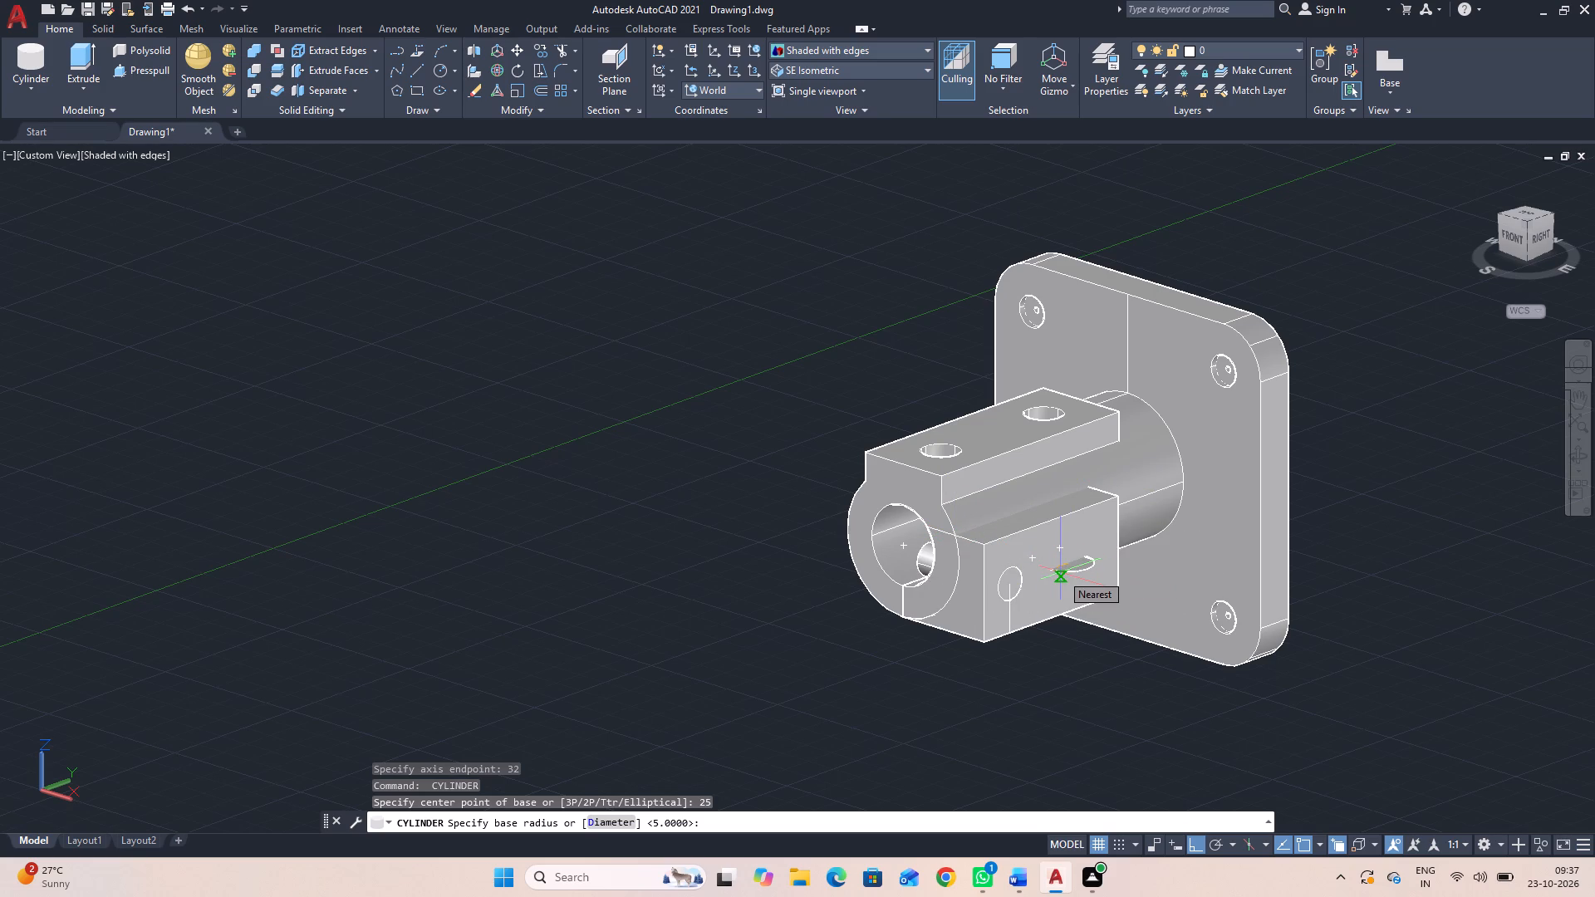
{"action": "key", "text": "5"}
{"action": "key", "text": "Return"}
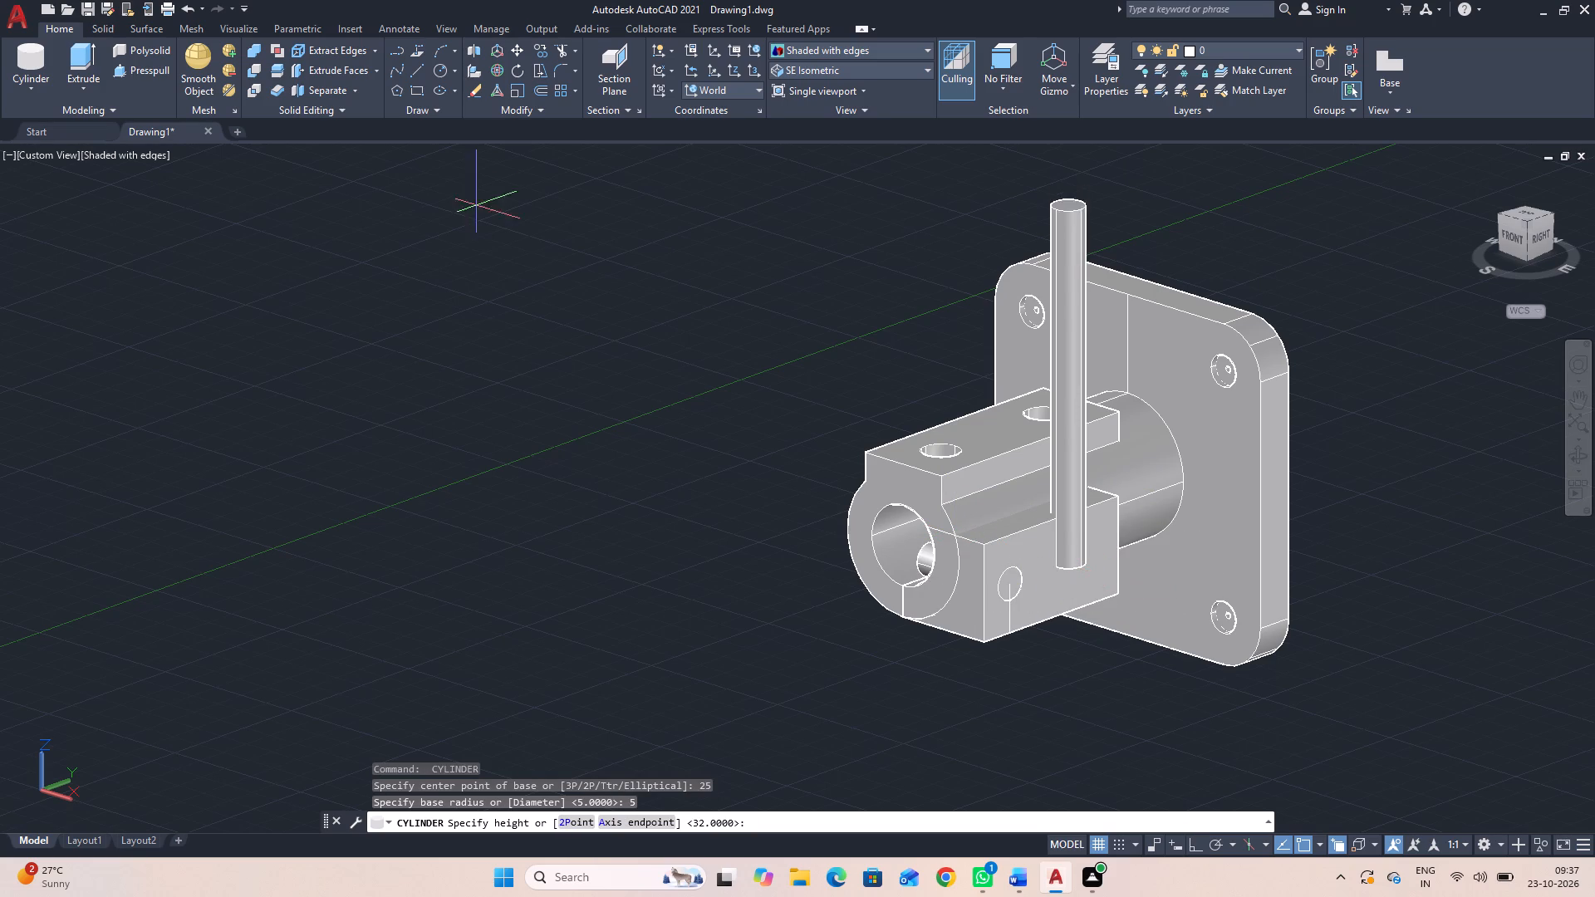
{"action": "left_click", "coordinate": [635, 819]}
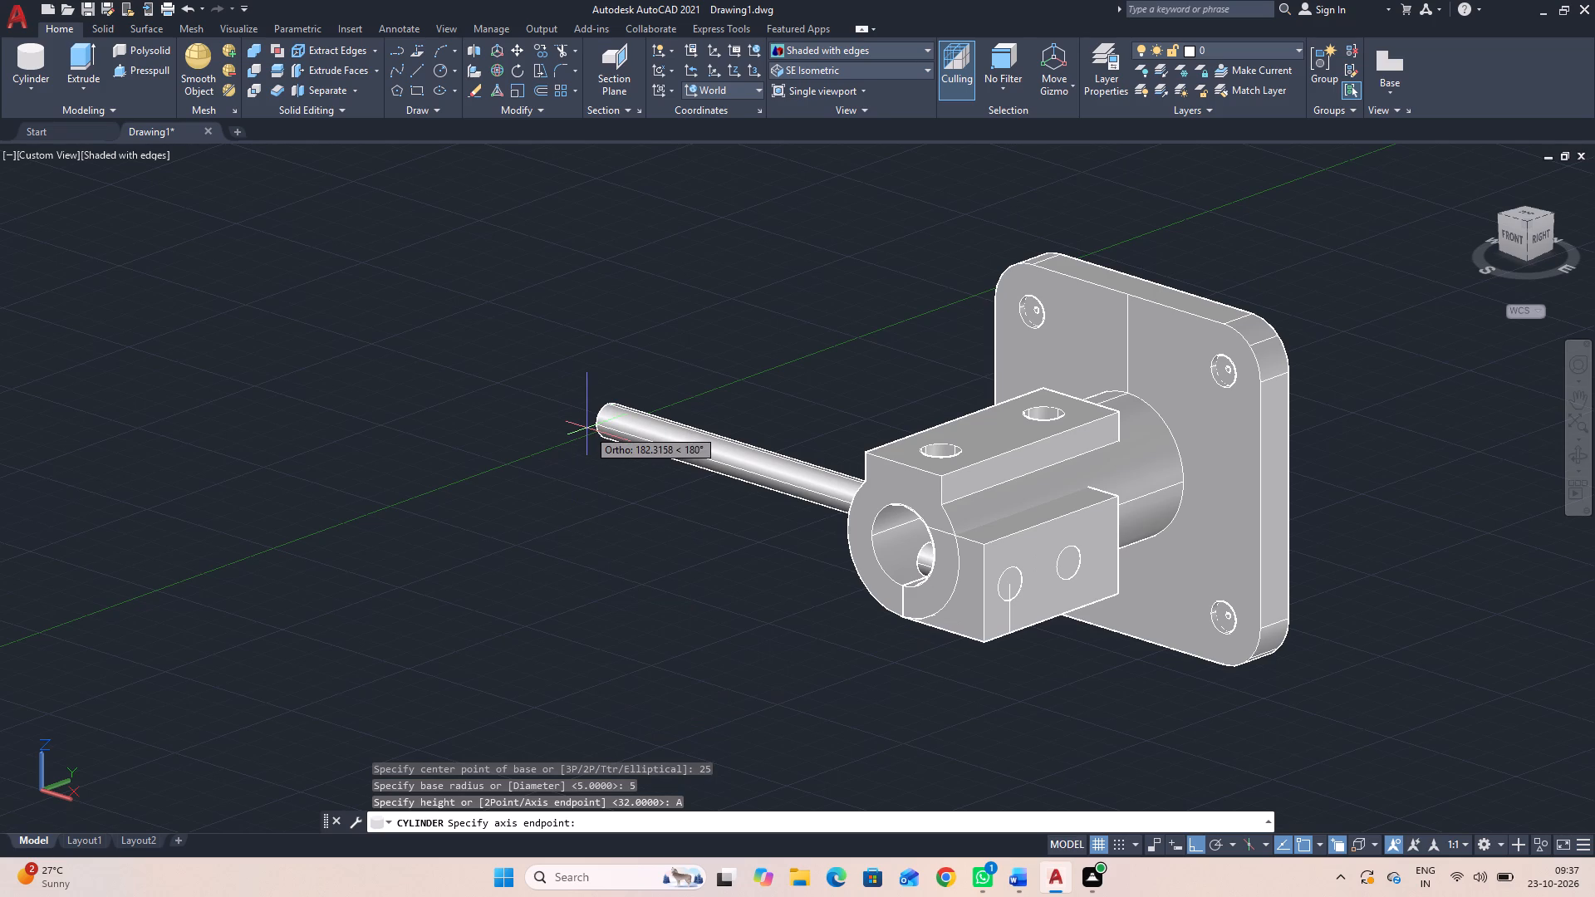
{"action": "type", "text": "32"}
{"action": "key", "text": "Return"}
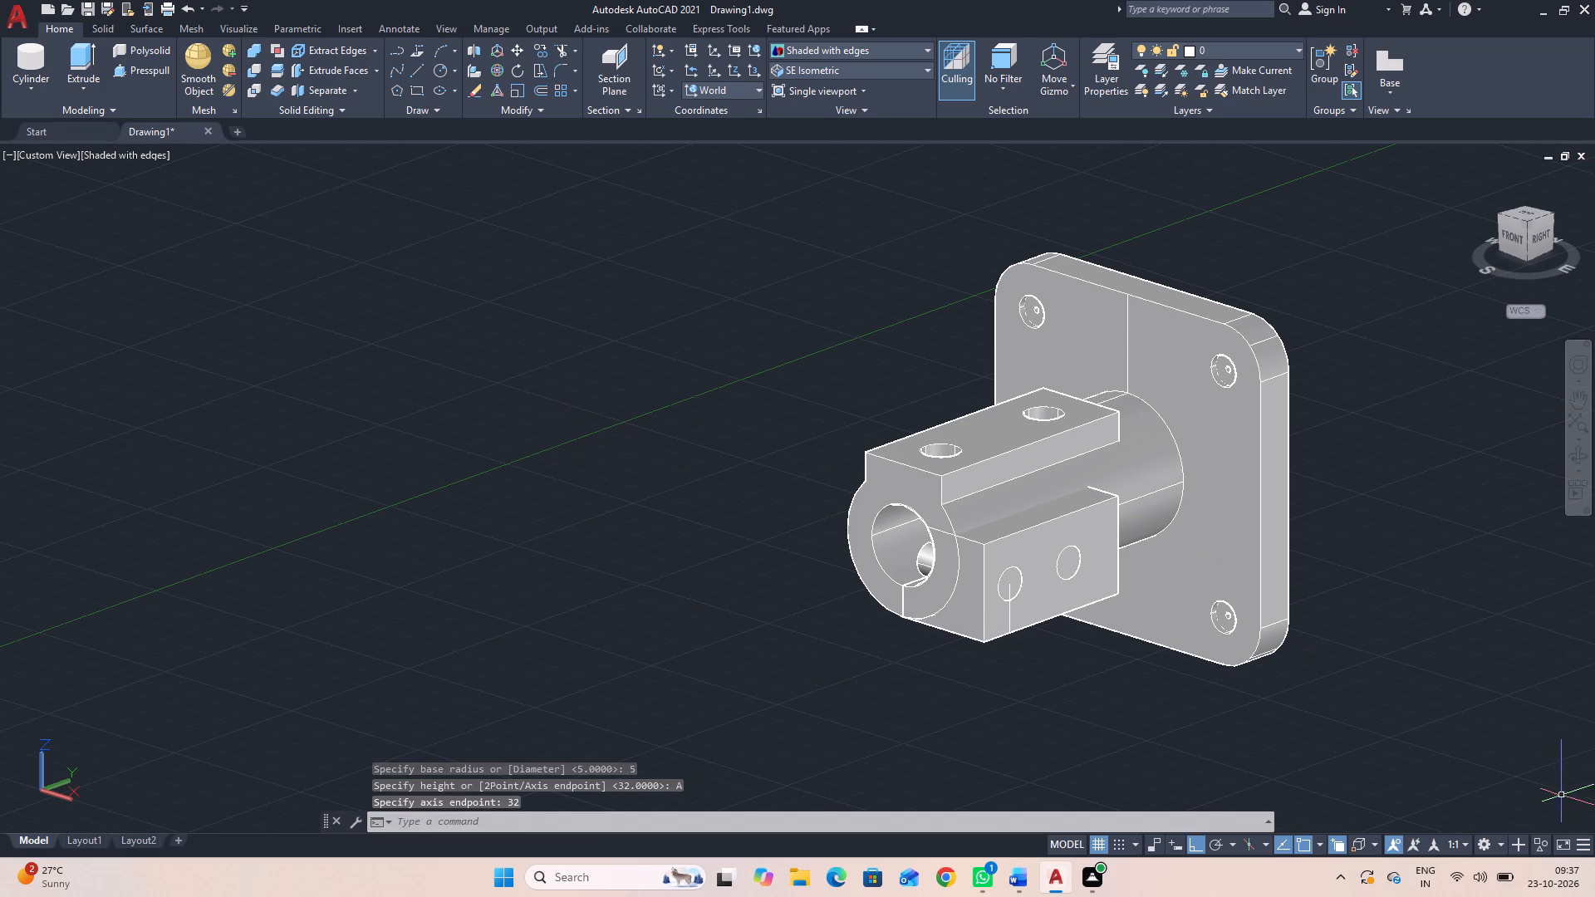
Subtract both radius 5 cylinders from the plate-and-boss body together with the side block, merging the two solids into one.
{"action": "type", "text": "su"}
{"action": "key", "text": "space"}
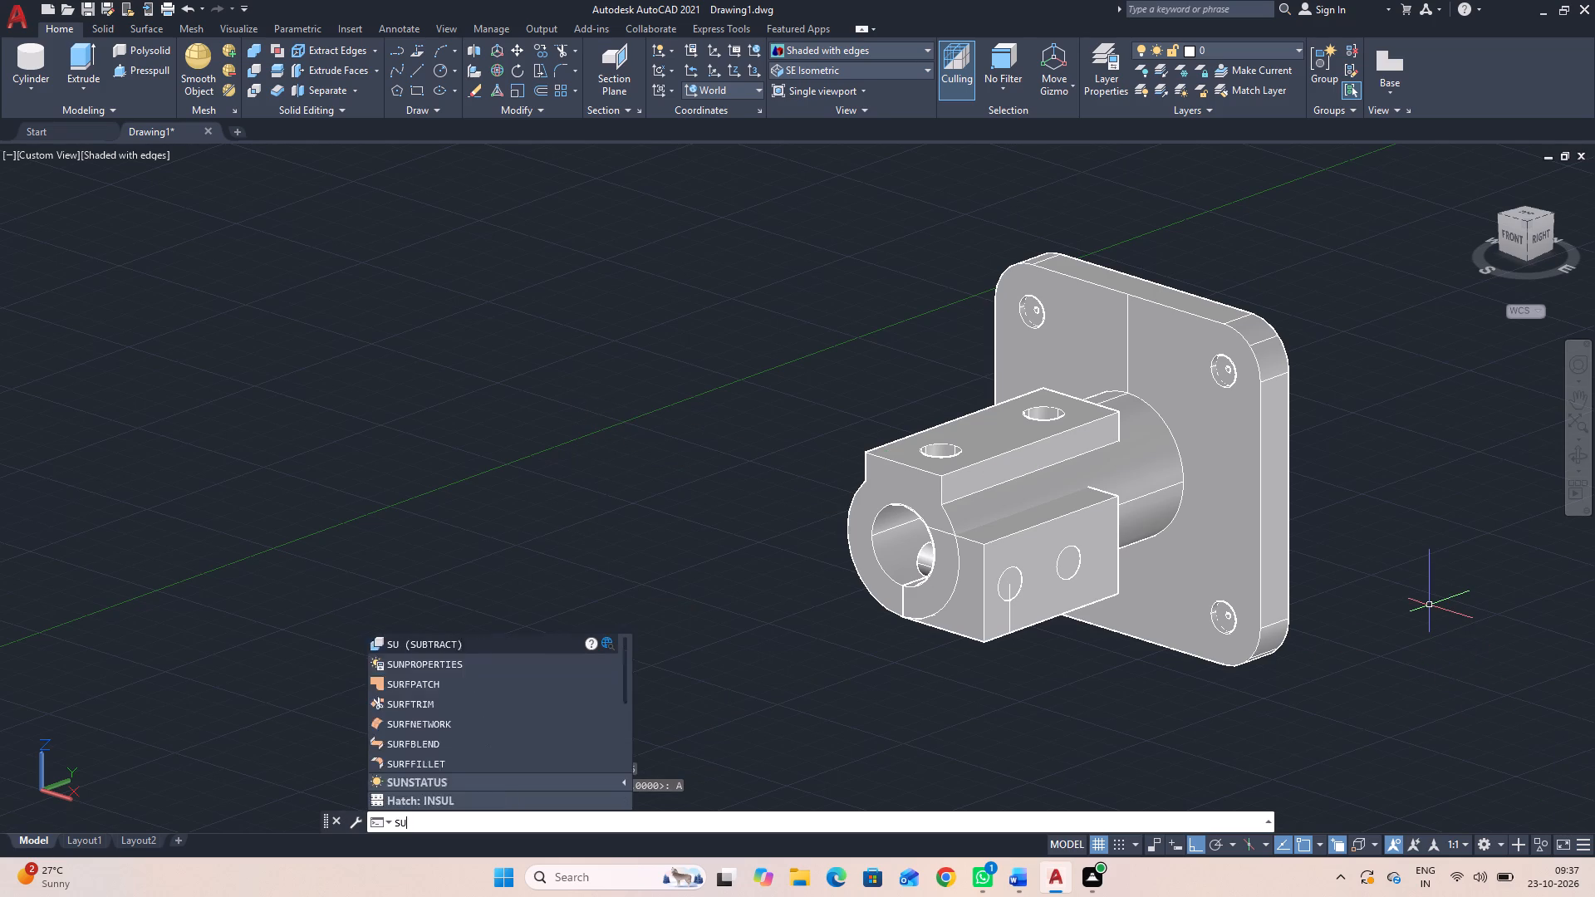
{"action": "left_click", "coordinate": [1177, 540]}
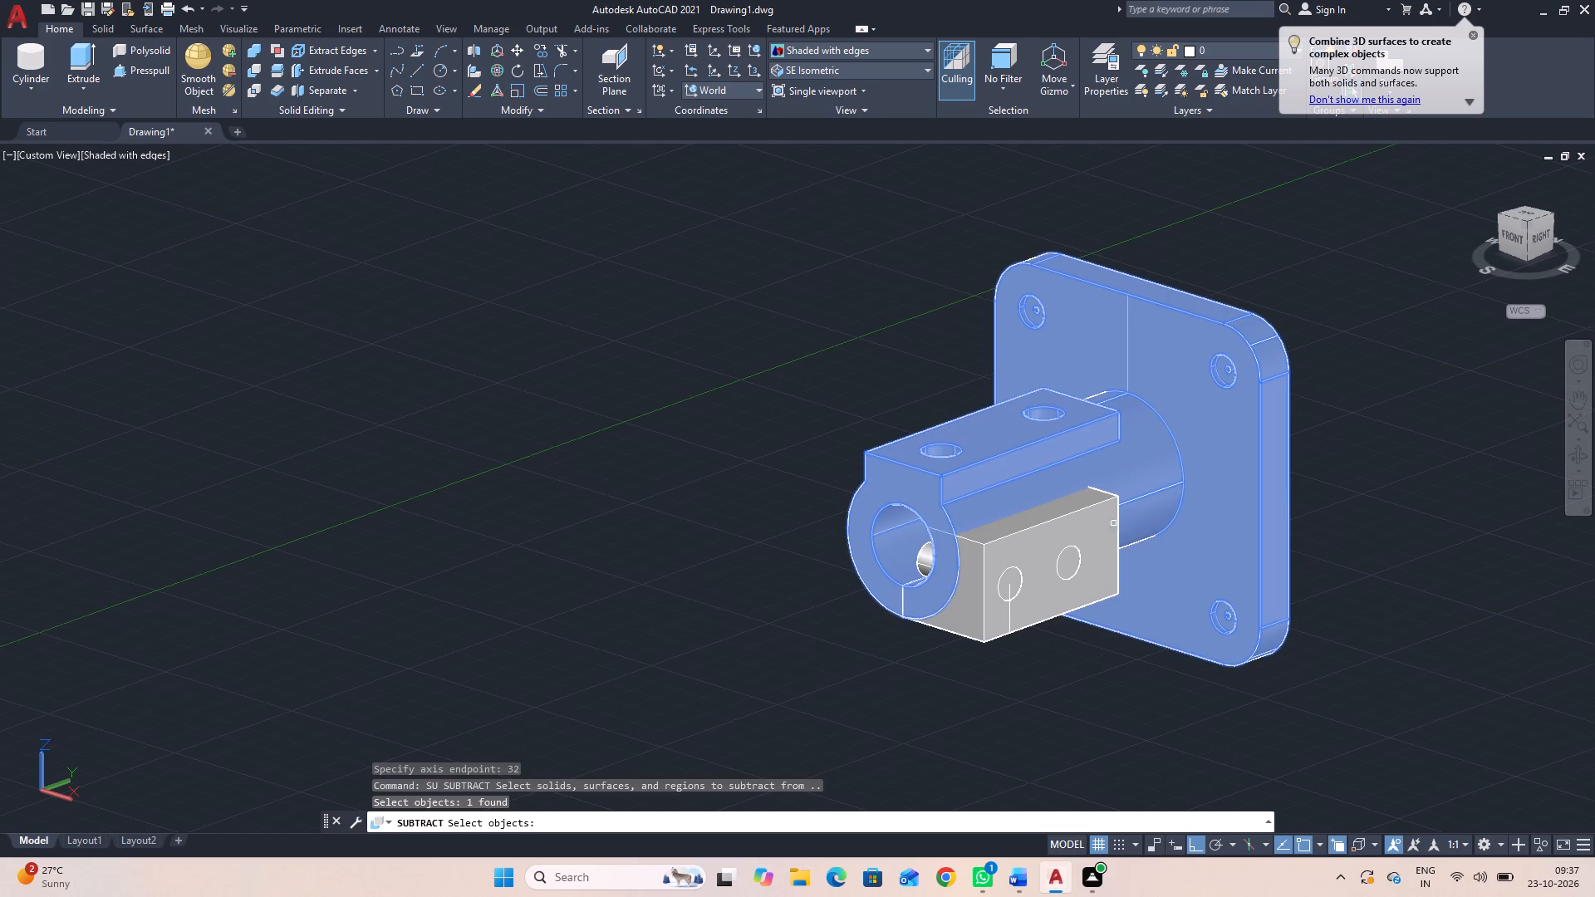
{"action": "left_click", "coordinate": [1114, 524]}
{"action": "key", "text": "space"}
{"action": "key", "text": "space"}
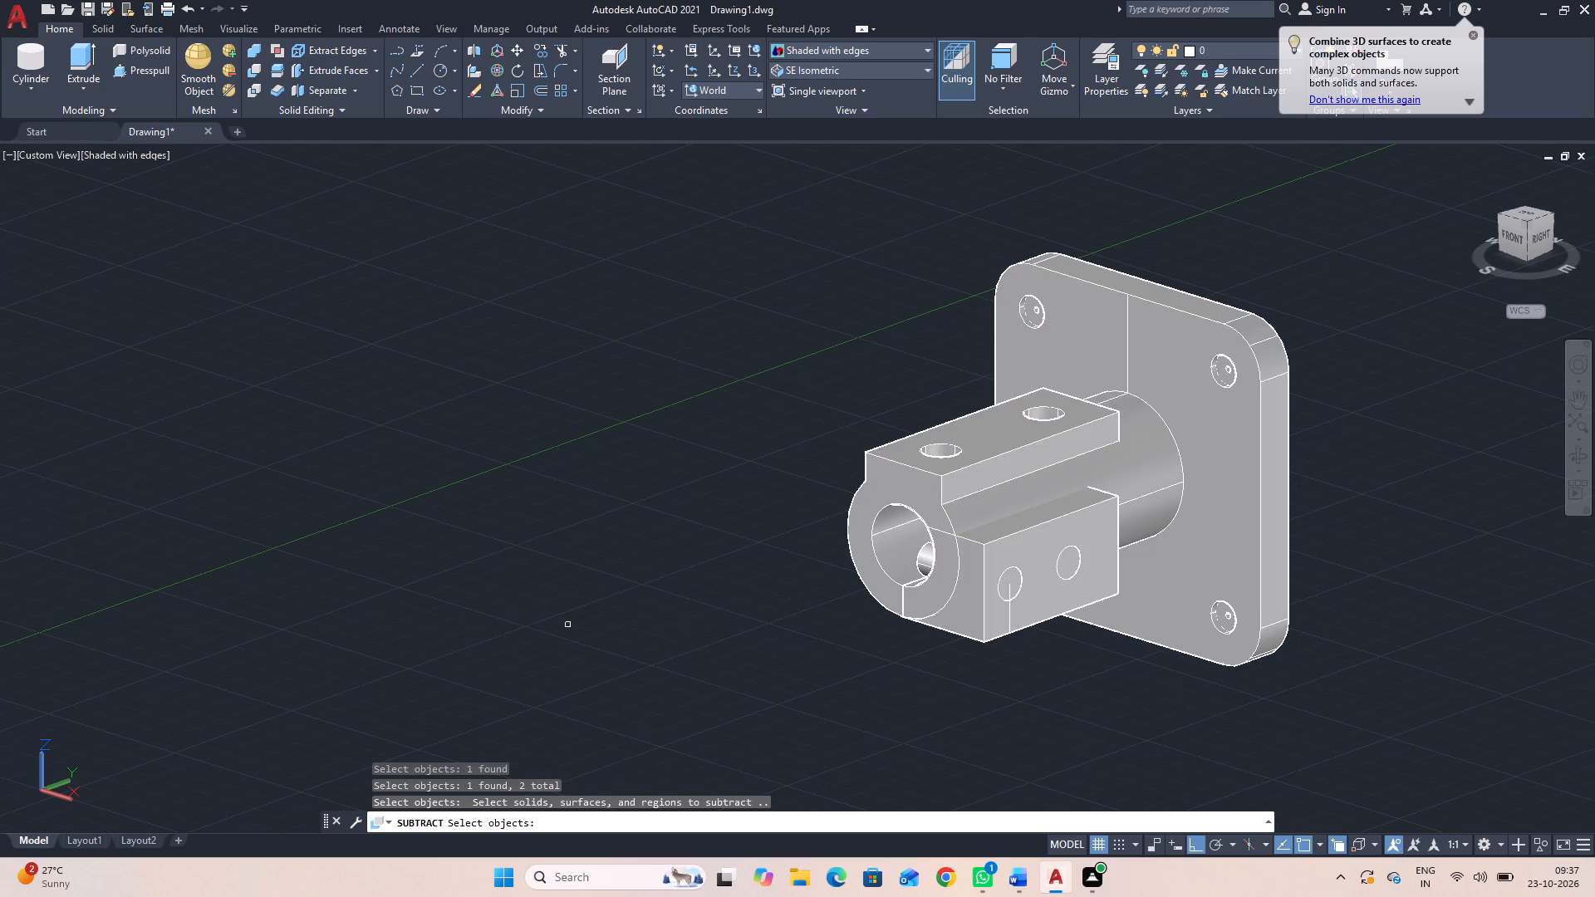
{"action": "left_click", "coordinate": [1014, 580]}
{"action": "key", "text": "space"}
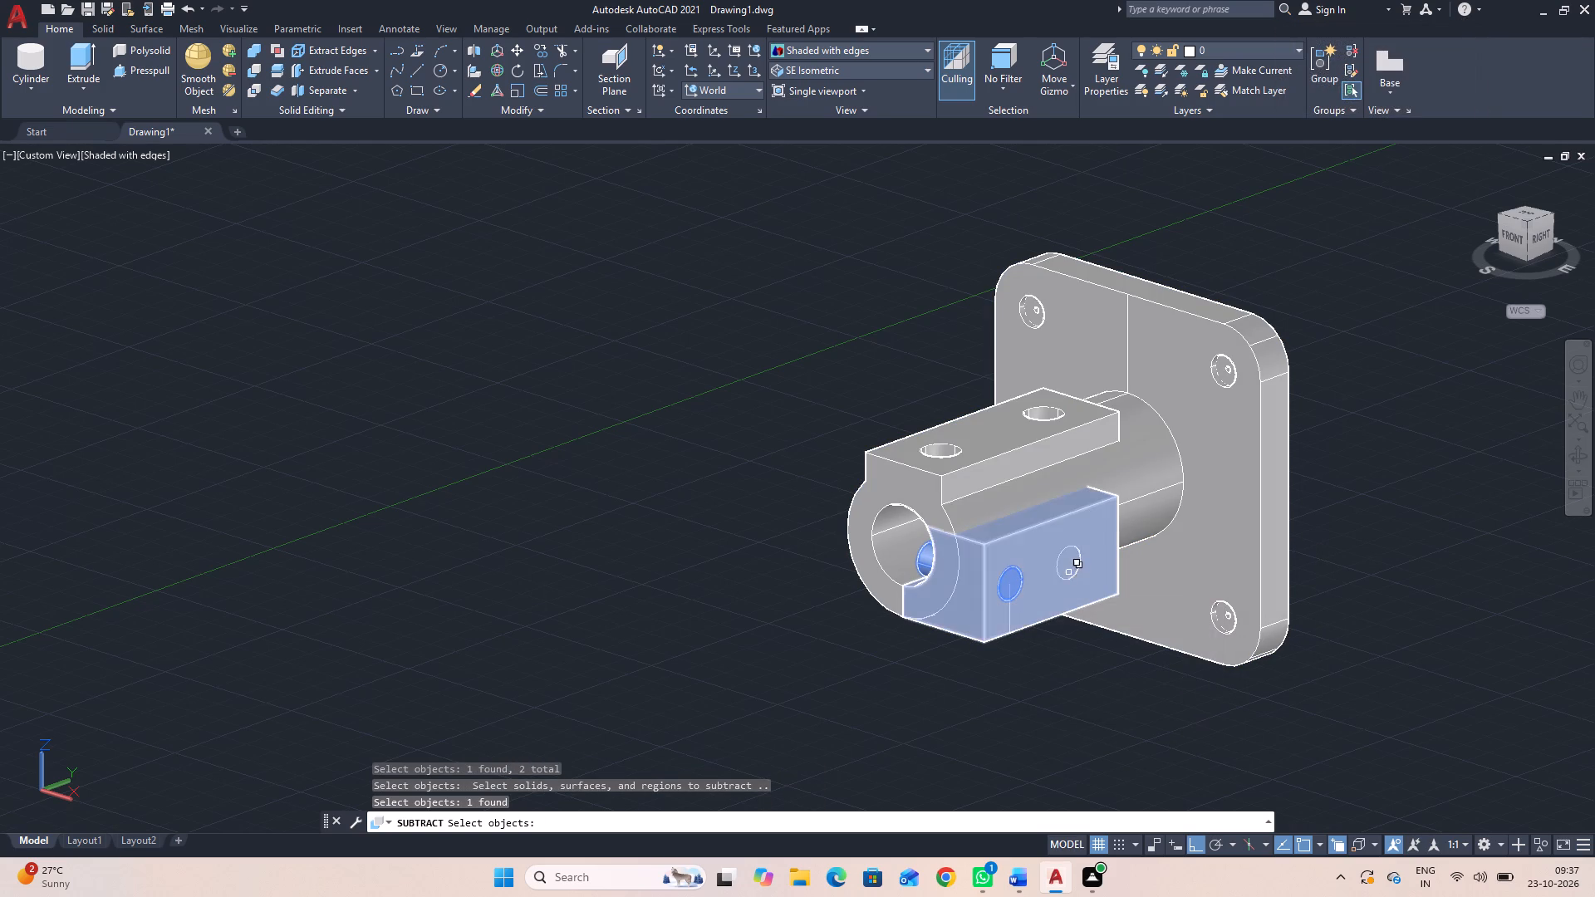
{"action": "left_click", "coordinate": [1073, 569]}
{"action": "key", "text": "space"}
{"action": "key", "text": "space"}
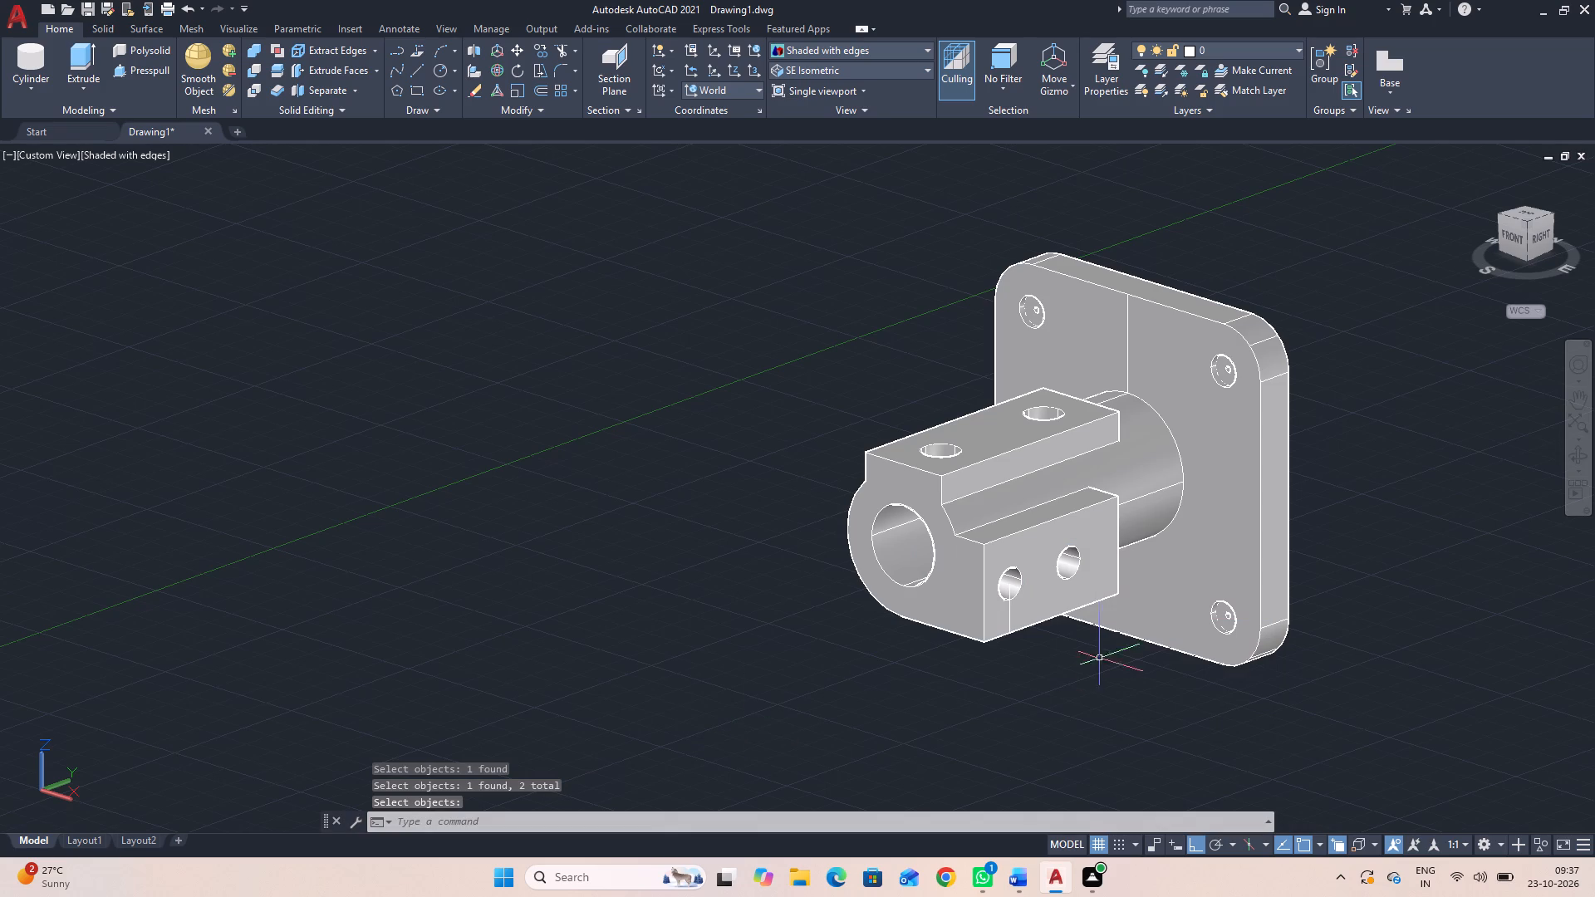
Delete the leftover vertical construction line at the side block's front radius 5 hole.
{"action": "left_click", "coordinate": [1010, 588]}
{"action": "key", "text": "Delete"}
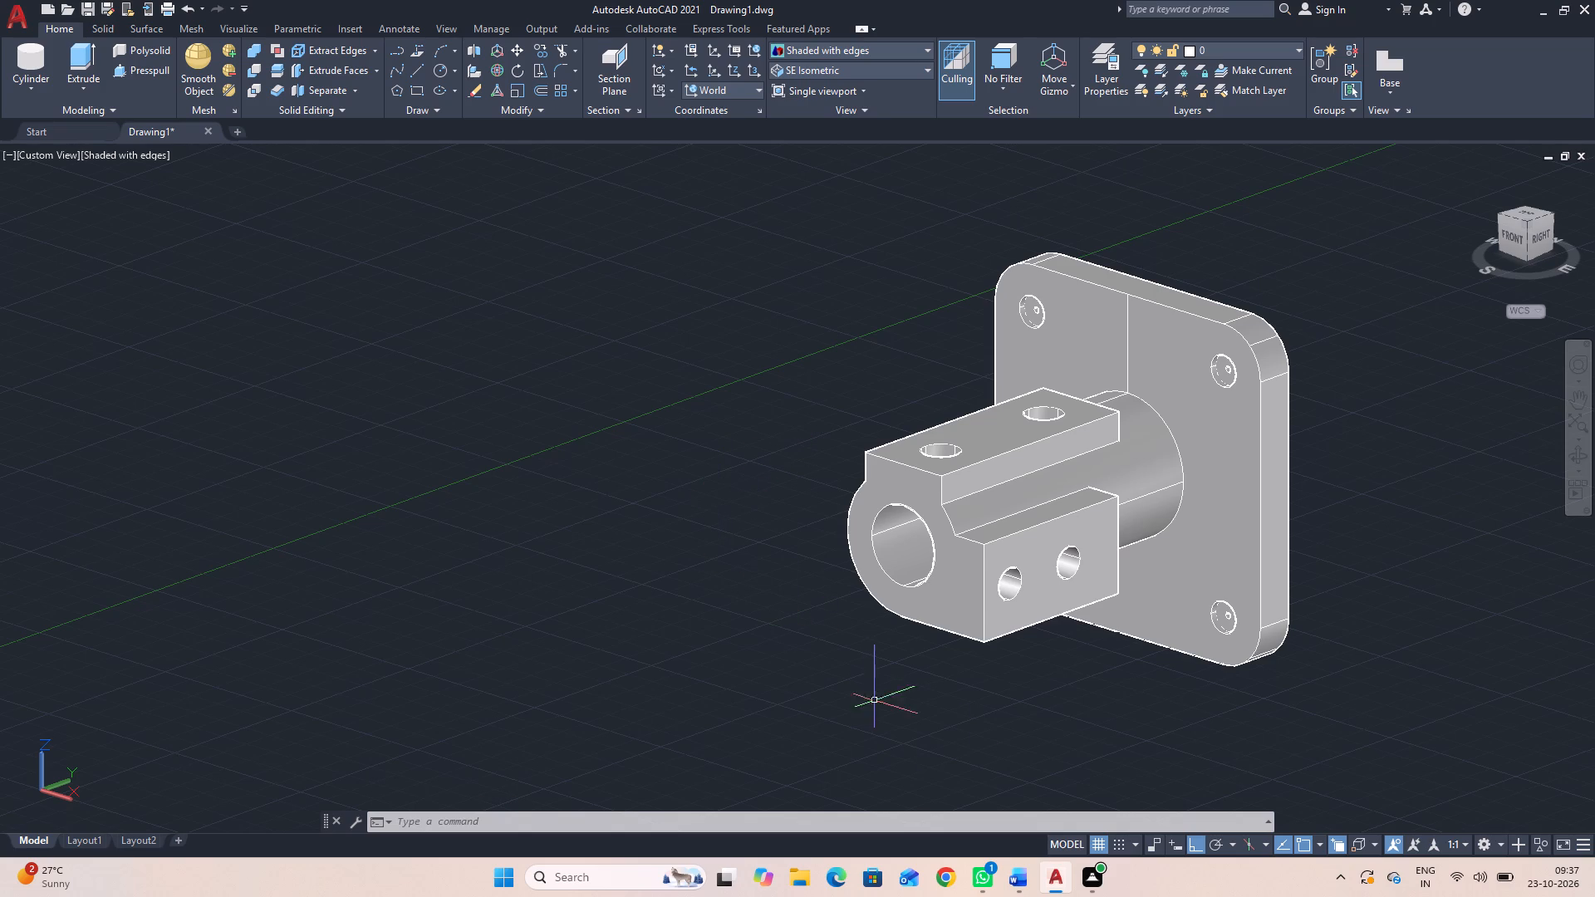
Draw an 11-unit line along the front face's bottom edge, from a point towards the bore to the side block's outer corner.
{"action": "key", "text": "l"}
{"action": "key", "text": "space"}
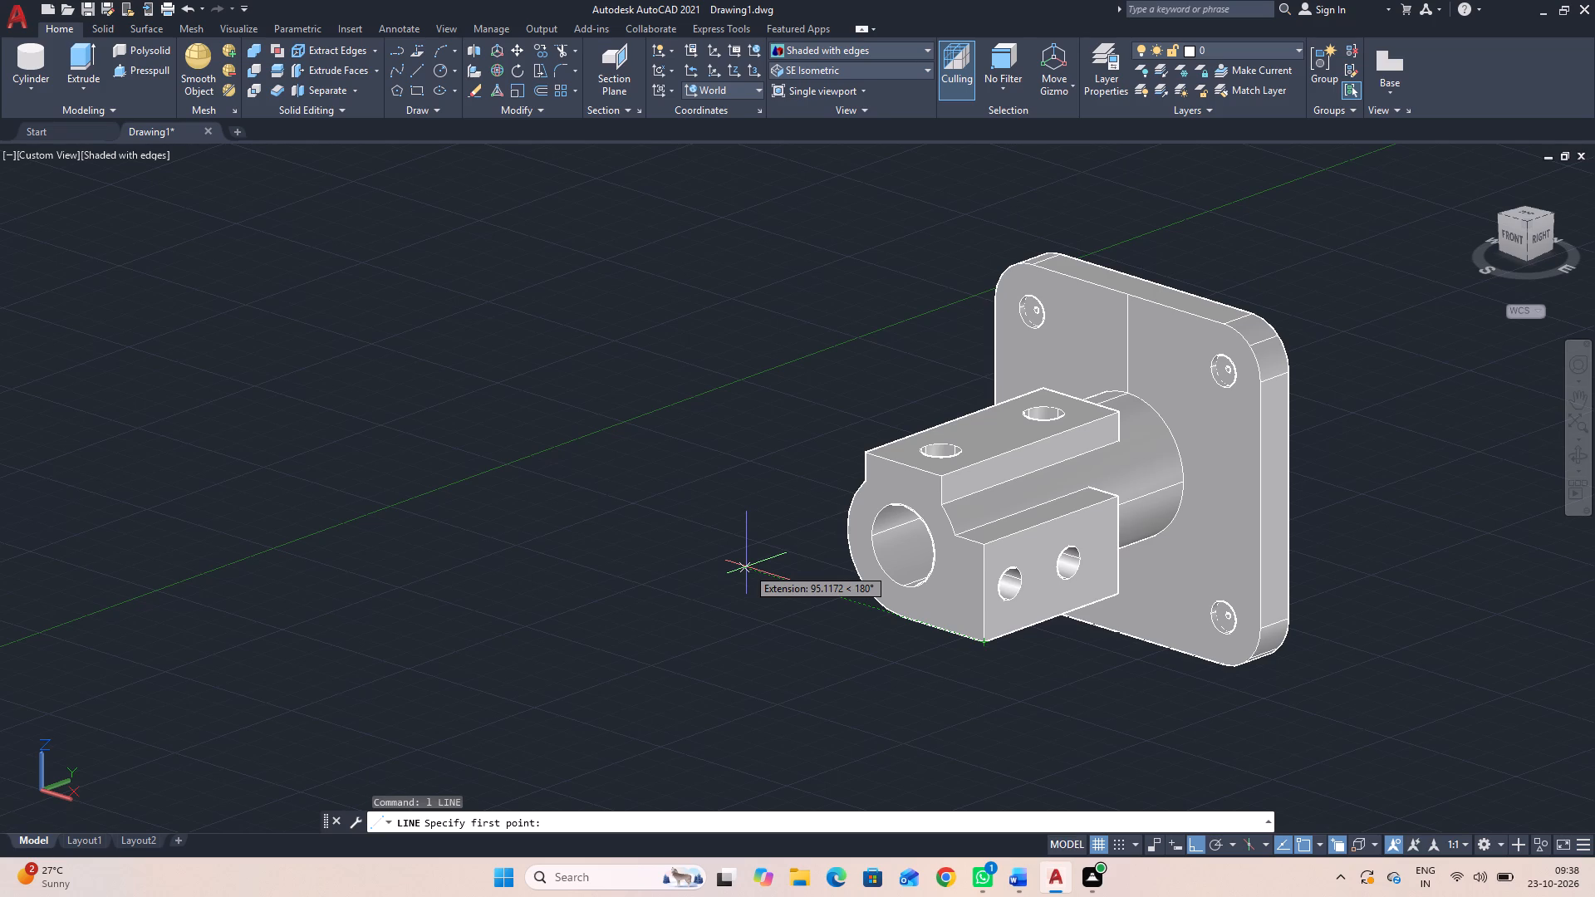
{"action": "type", "text": "11"}
{"action": "key", "text": "Return"}
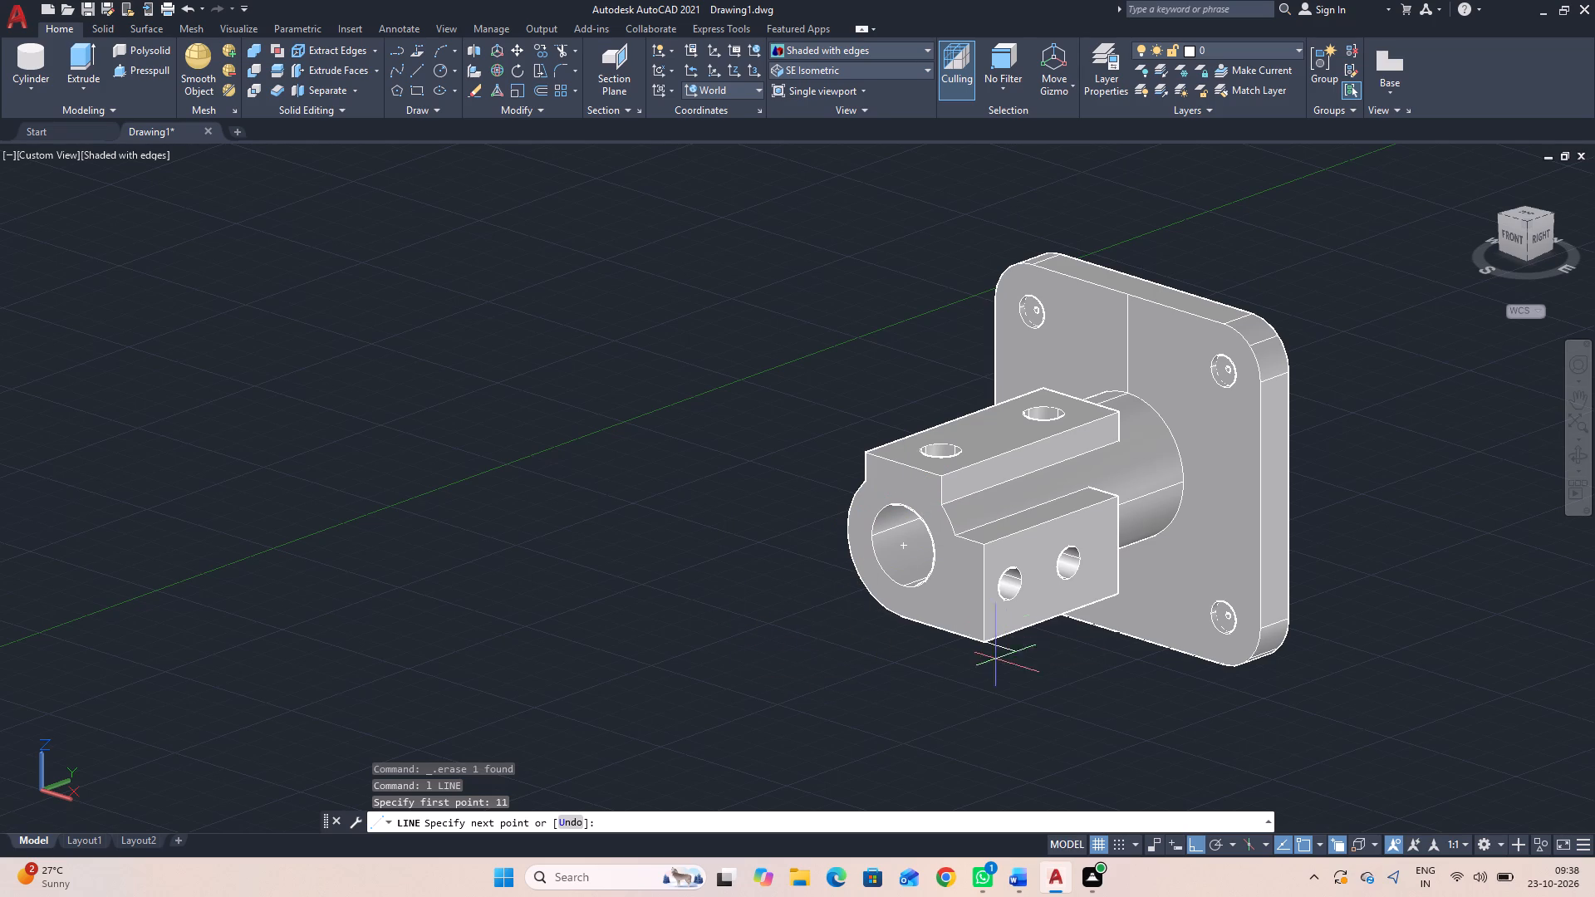
{"action": "left_click", "coordinate": [984, 645]}
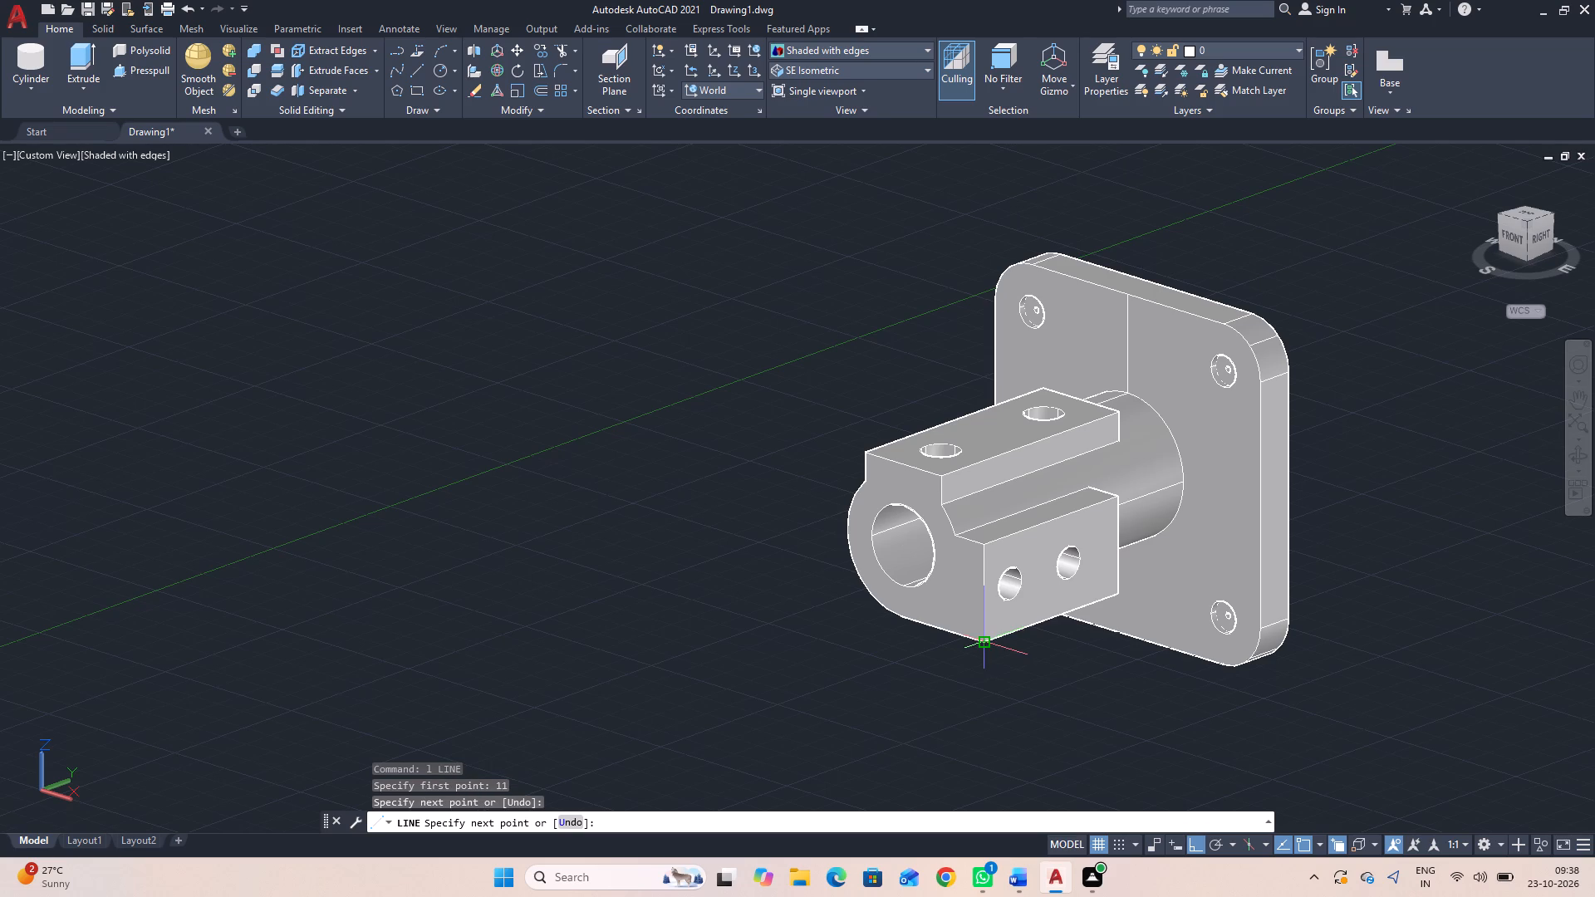
{"action": "key", "text": "Escape"}
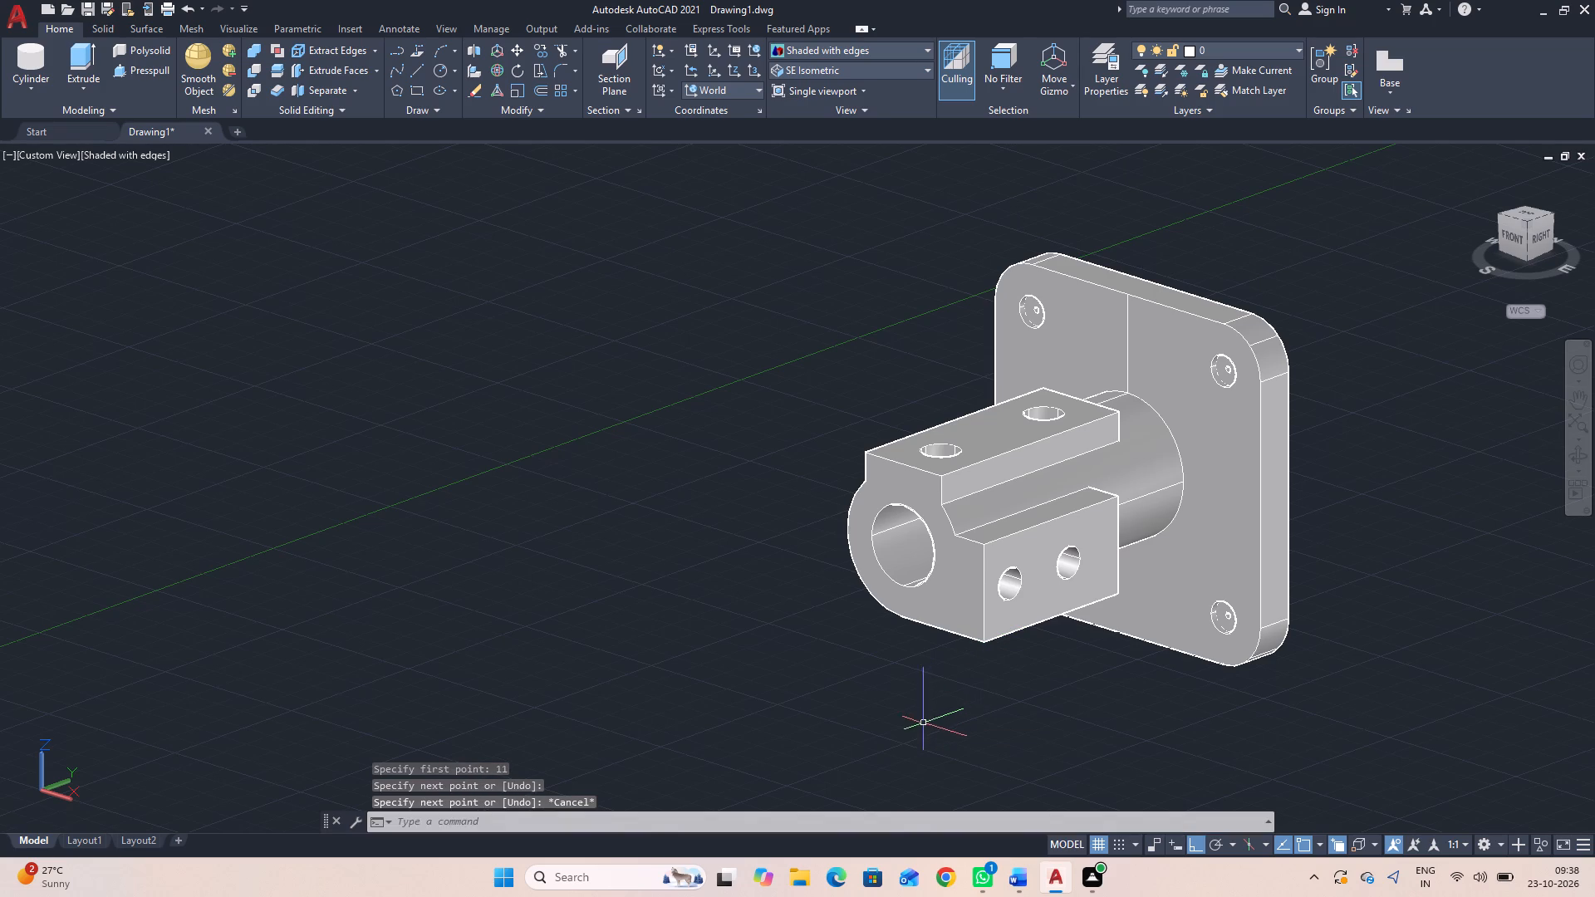
Draw a 6 x 19 upright rectangle on the front face, its lower outer corner 5.5 units above the 11-unit line's inner end.
{"action": "key", "text": "space"}
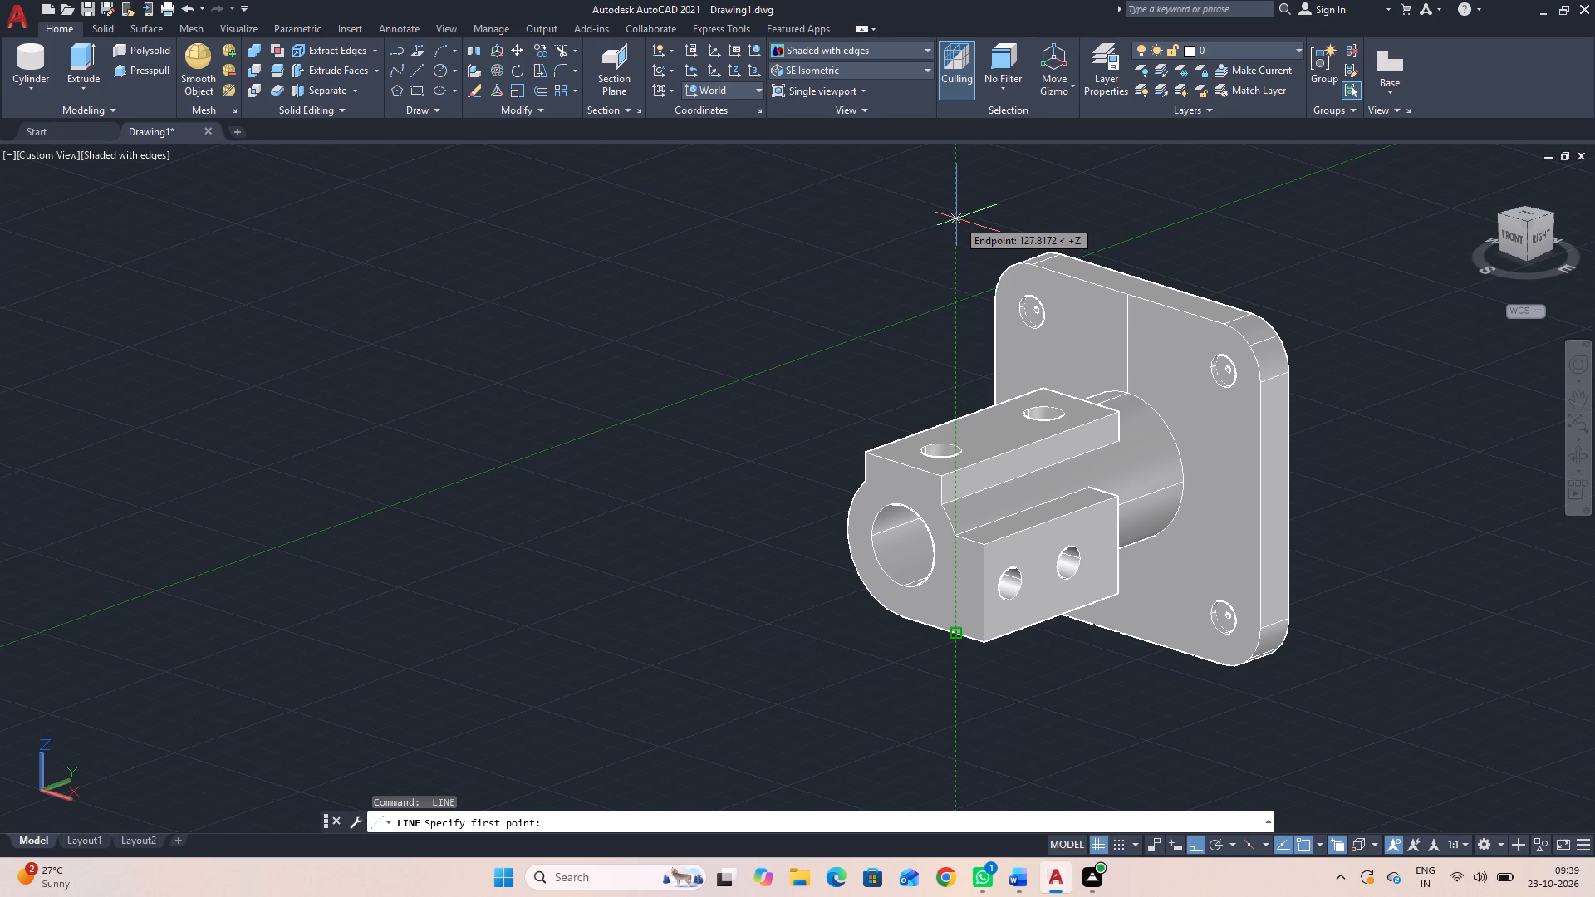
{"action": "type", "text": "5.5"}
{"action": "key", "text": "Return"}
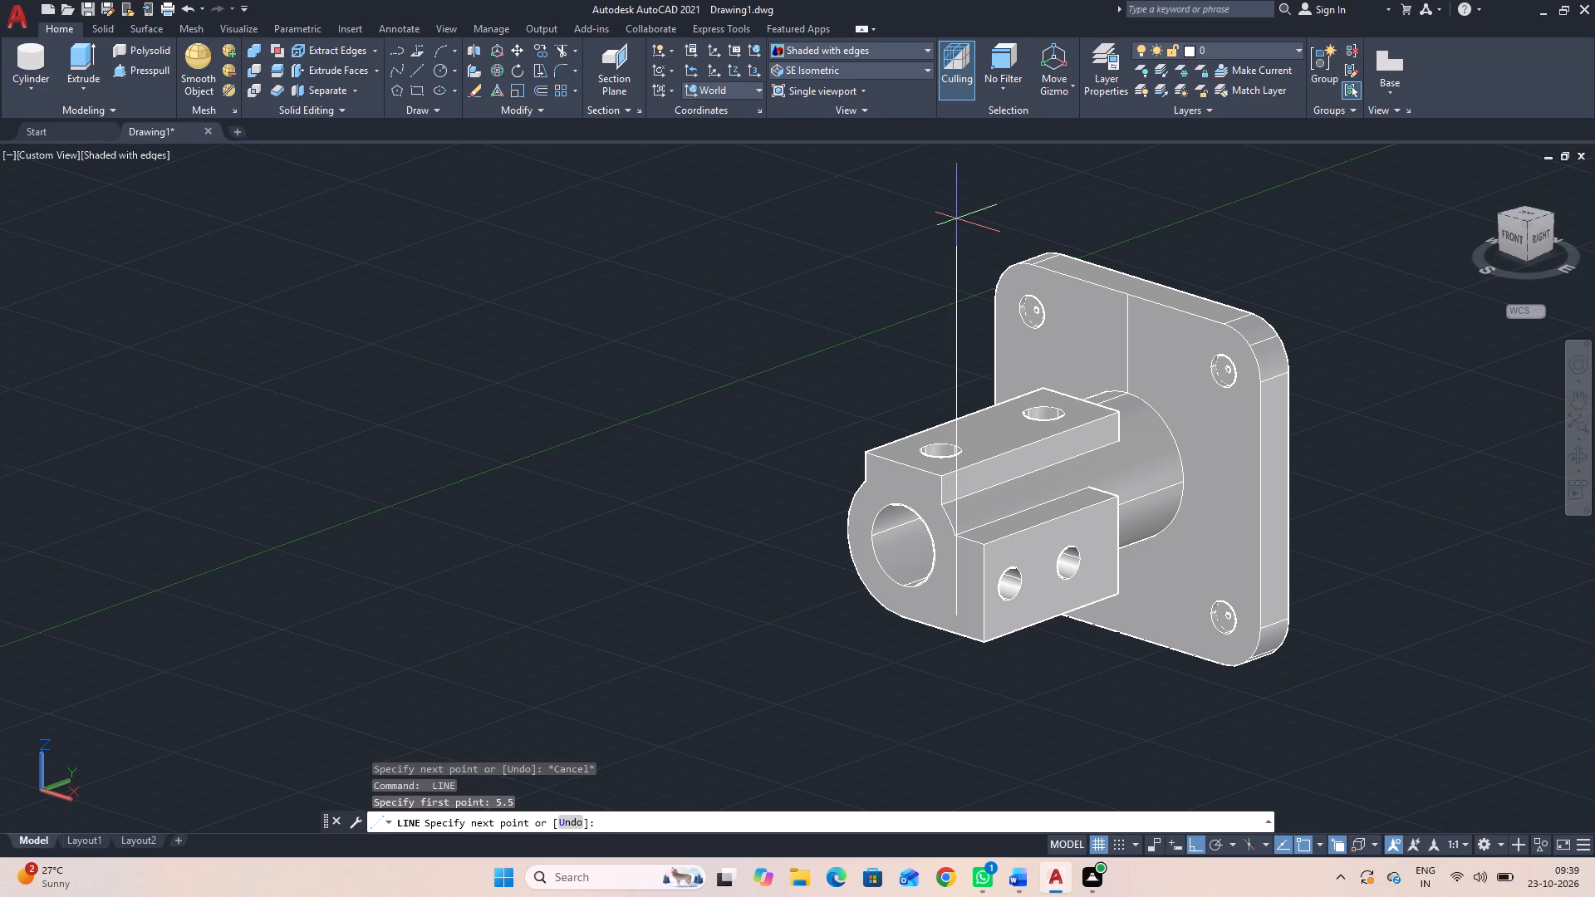
{"action": "type", "text": "19"}
{"action": "key", "text": "Return"}
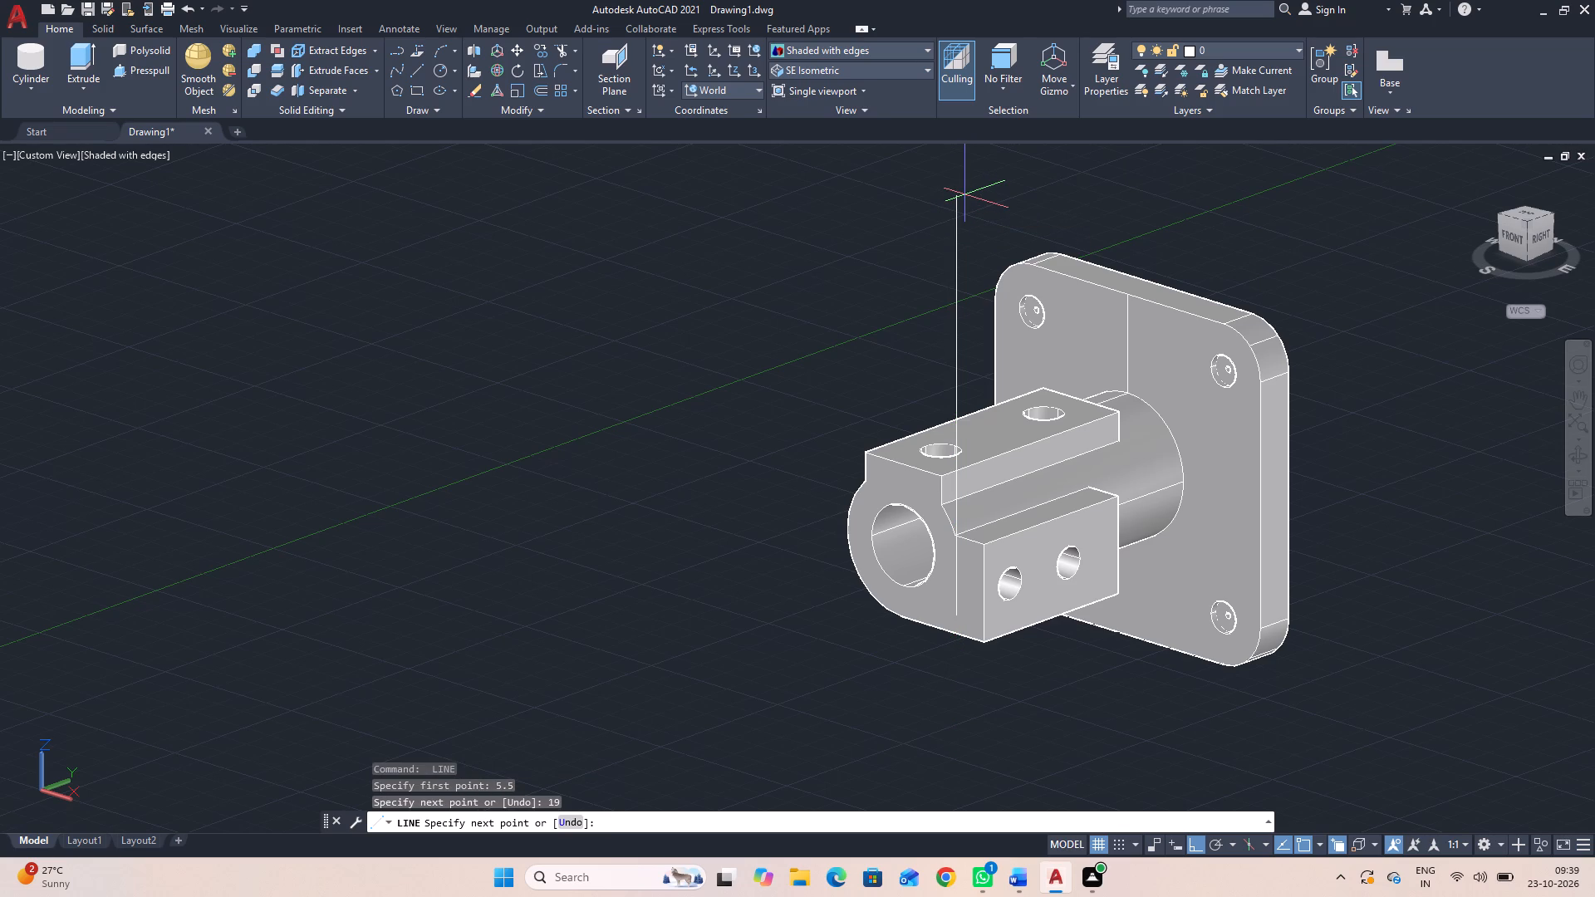
{"action": "key", "text": "6"}
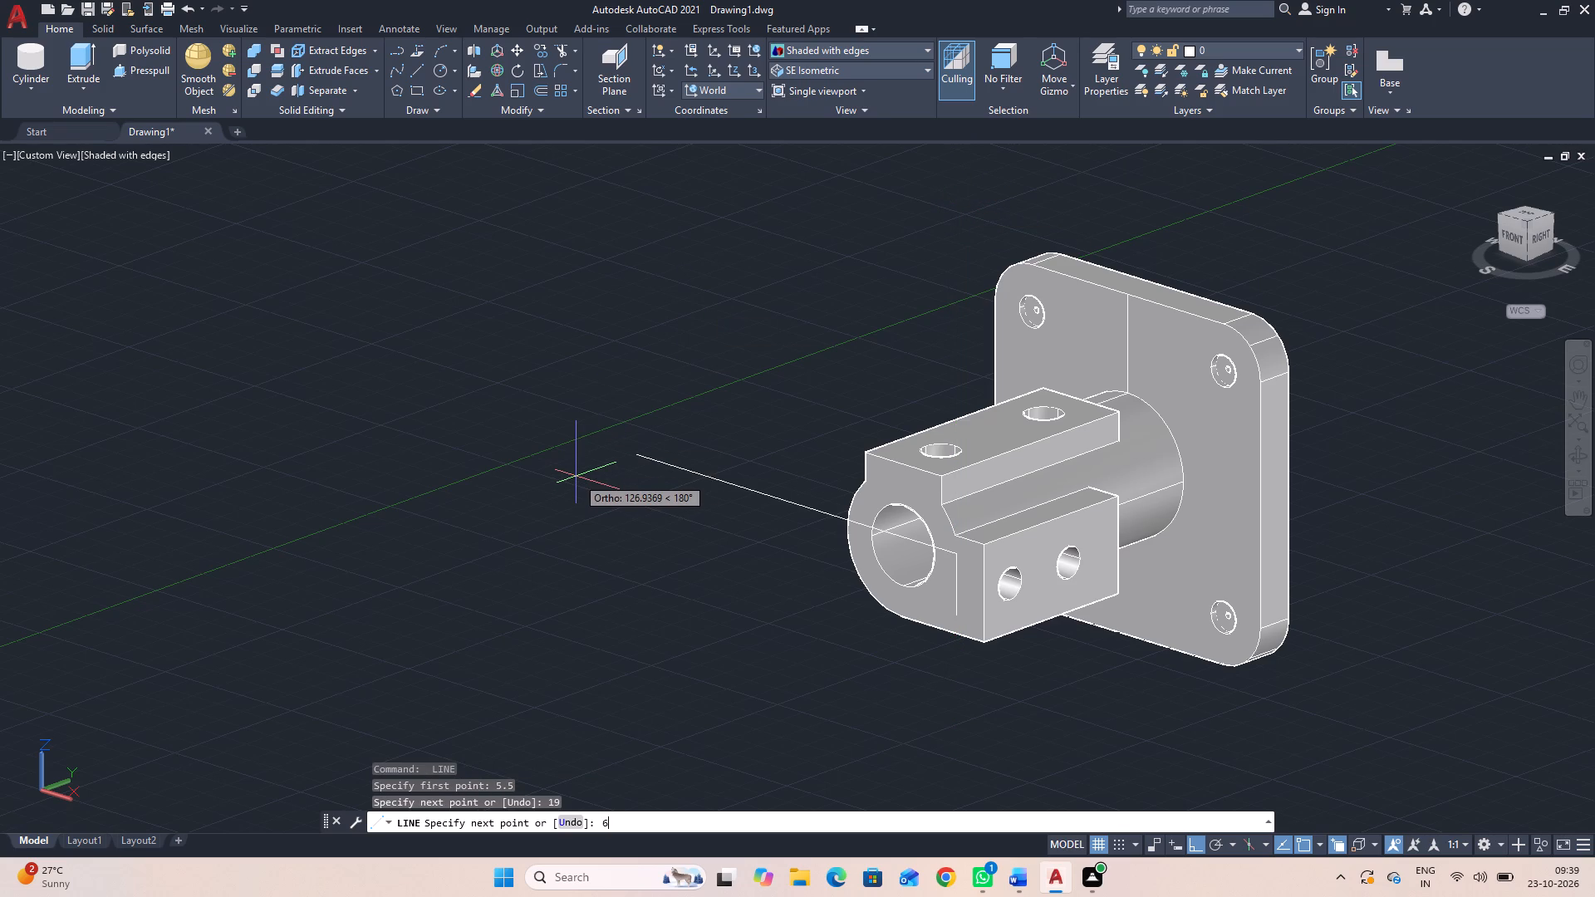
{"action": "key", "text": "Return"}
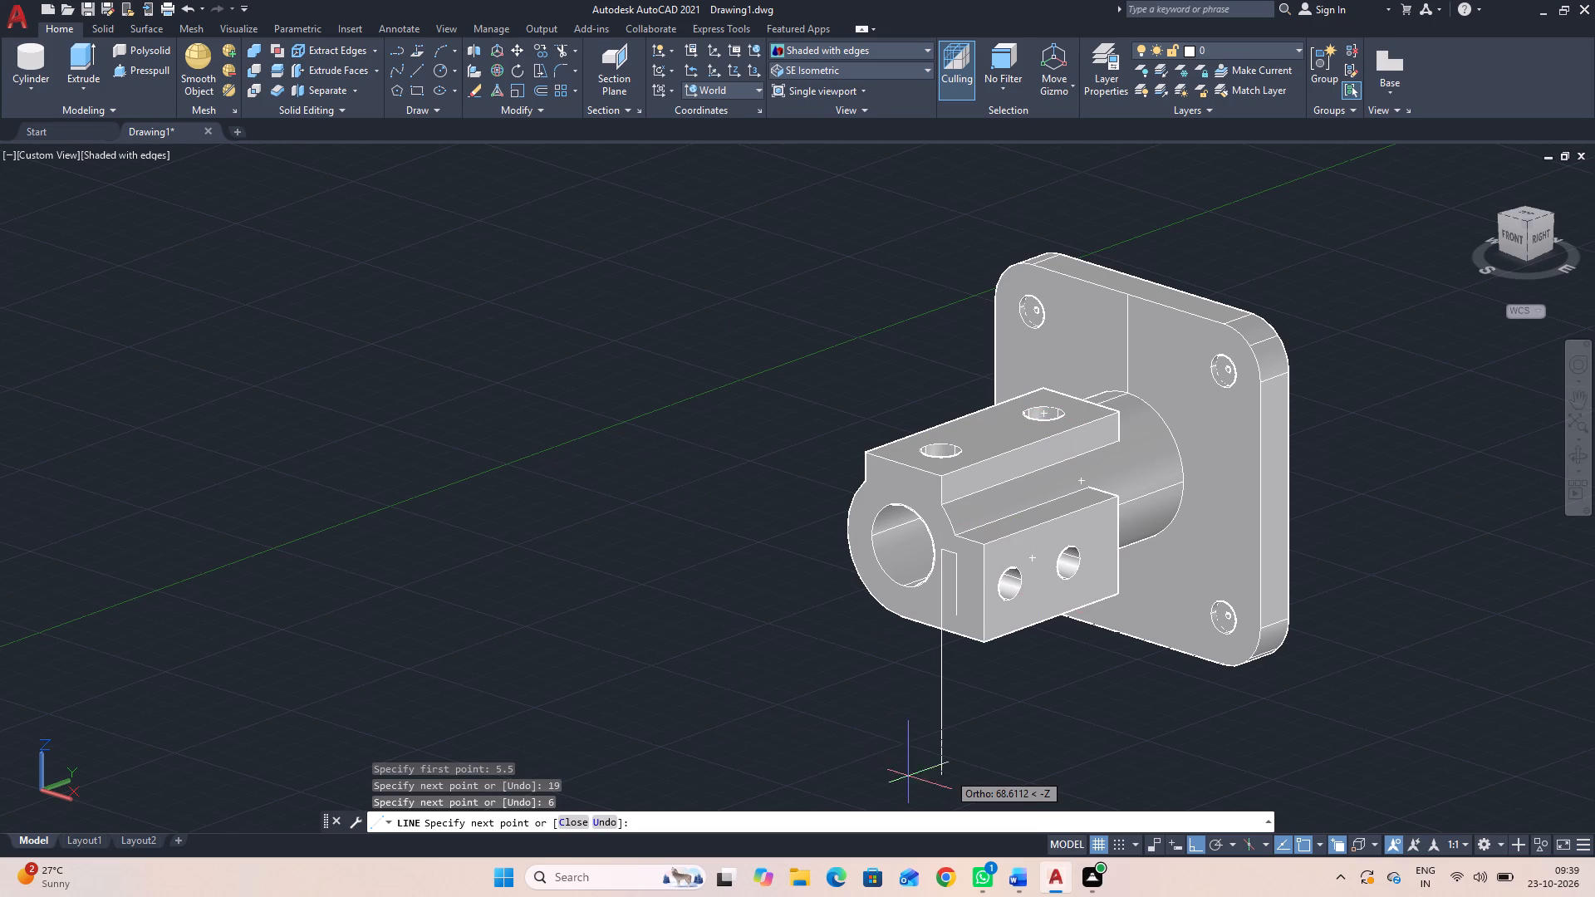
{"action": "key", "text": "1"}
{"action": "key", "text": "9"}
{"action": "key", "text": "Return"}
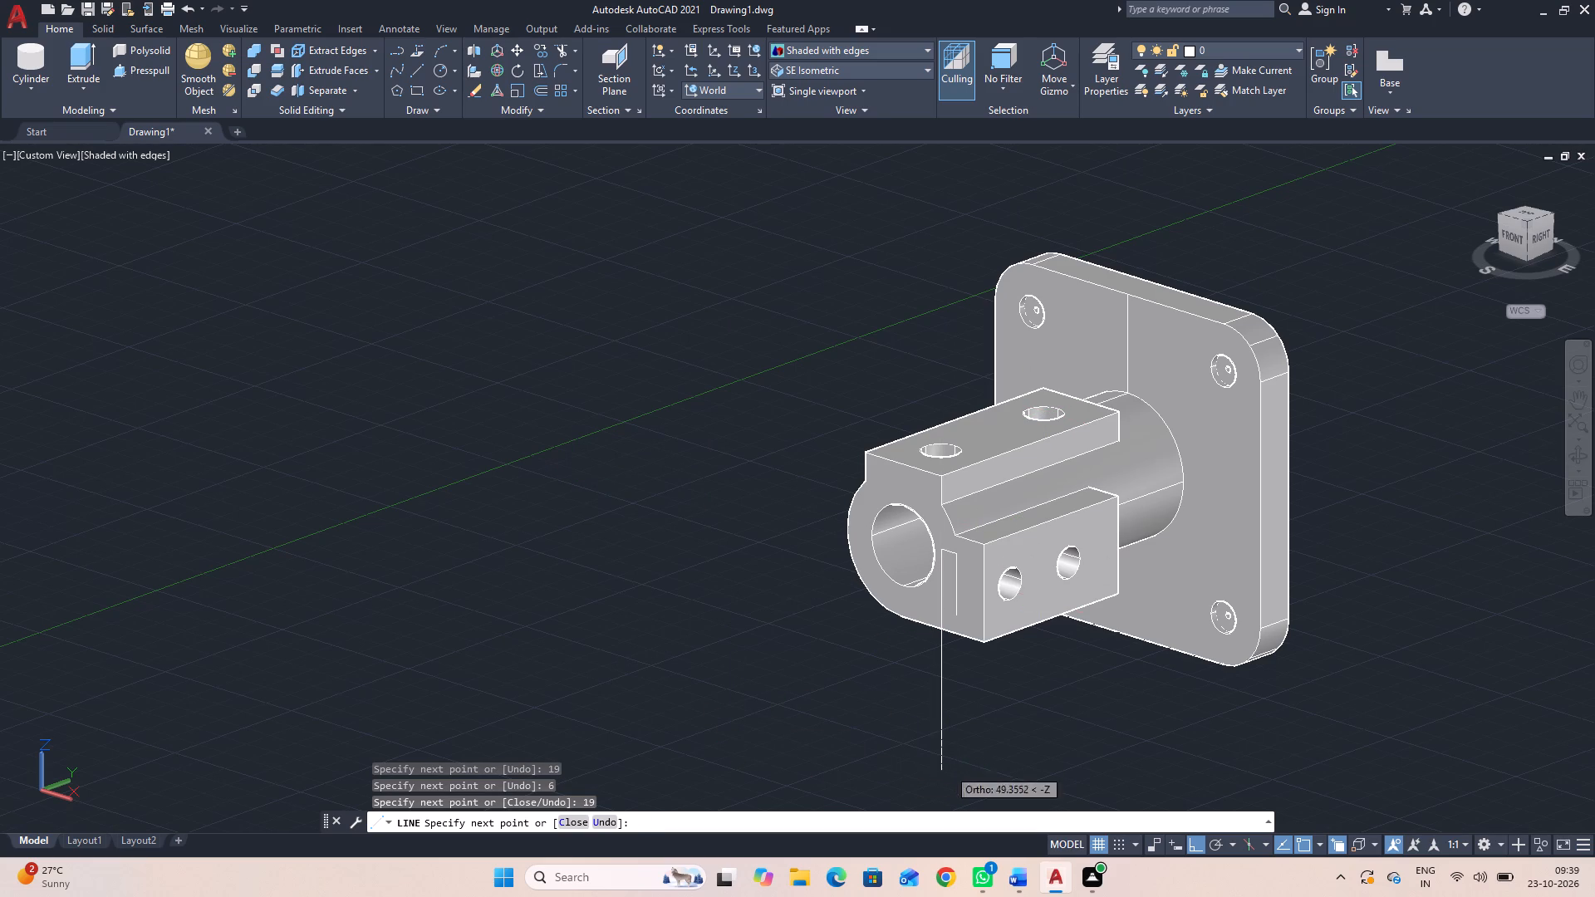
{"action": "left_click", "coordinate": [961, 617]}
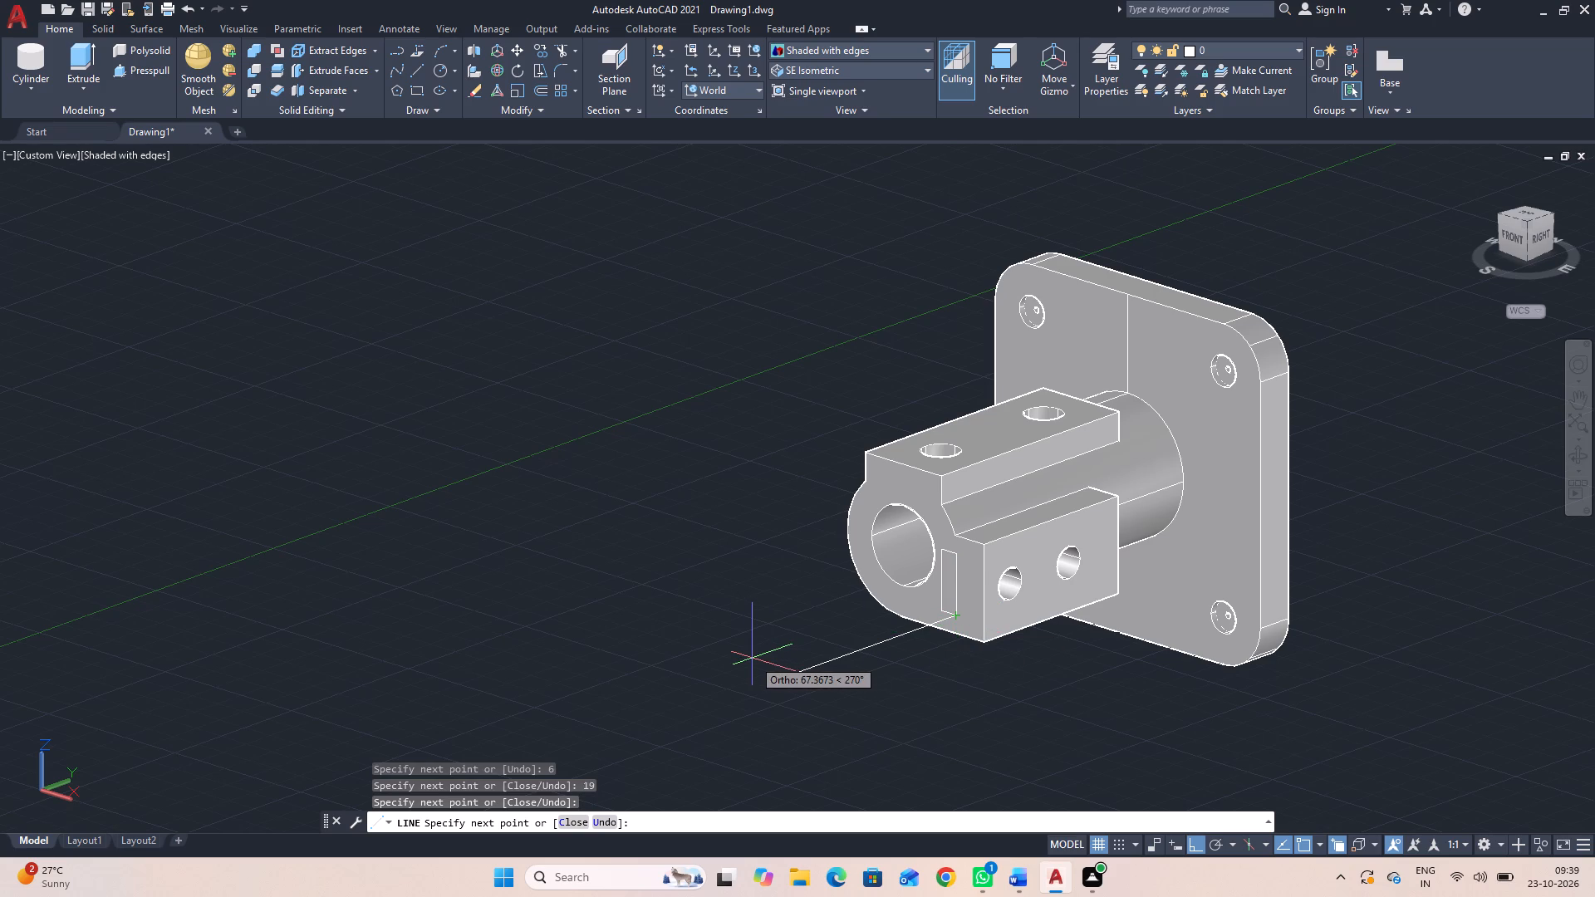
{"action": "key", "text": "Escape"}
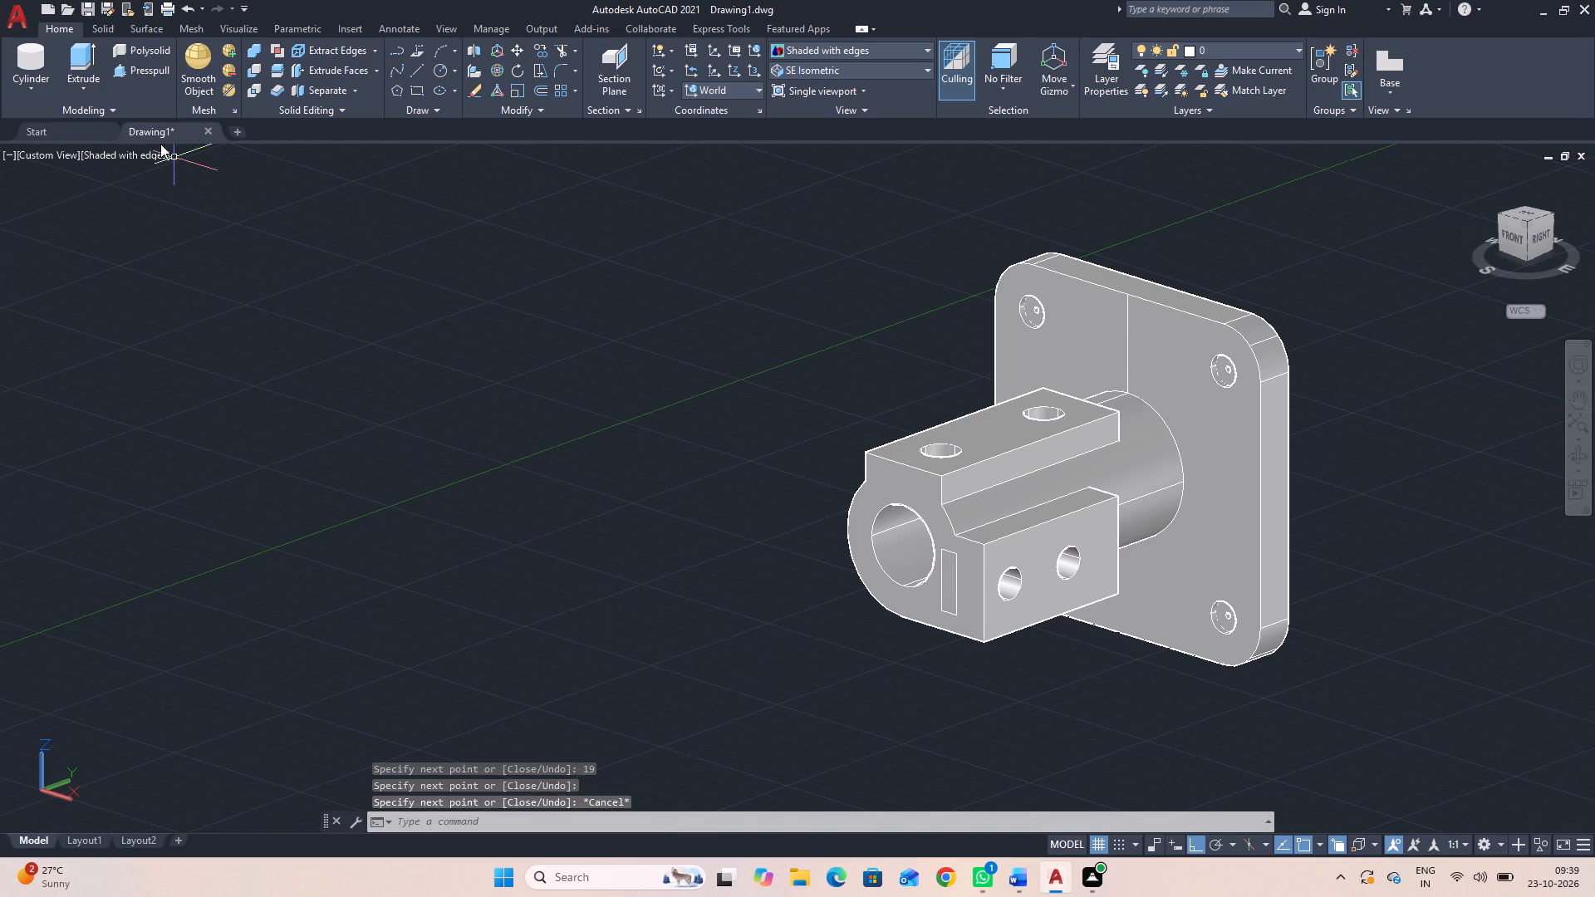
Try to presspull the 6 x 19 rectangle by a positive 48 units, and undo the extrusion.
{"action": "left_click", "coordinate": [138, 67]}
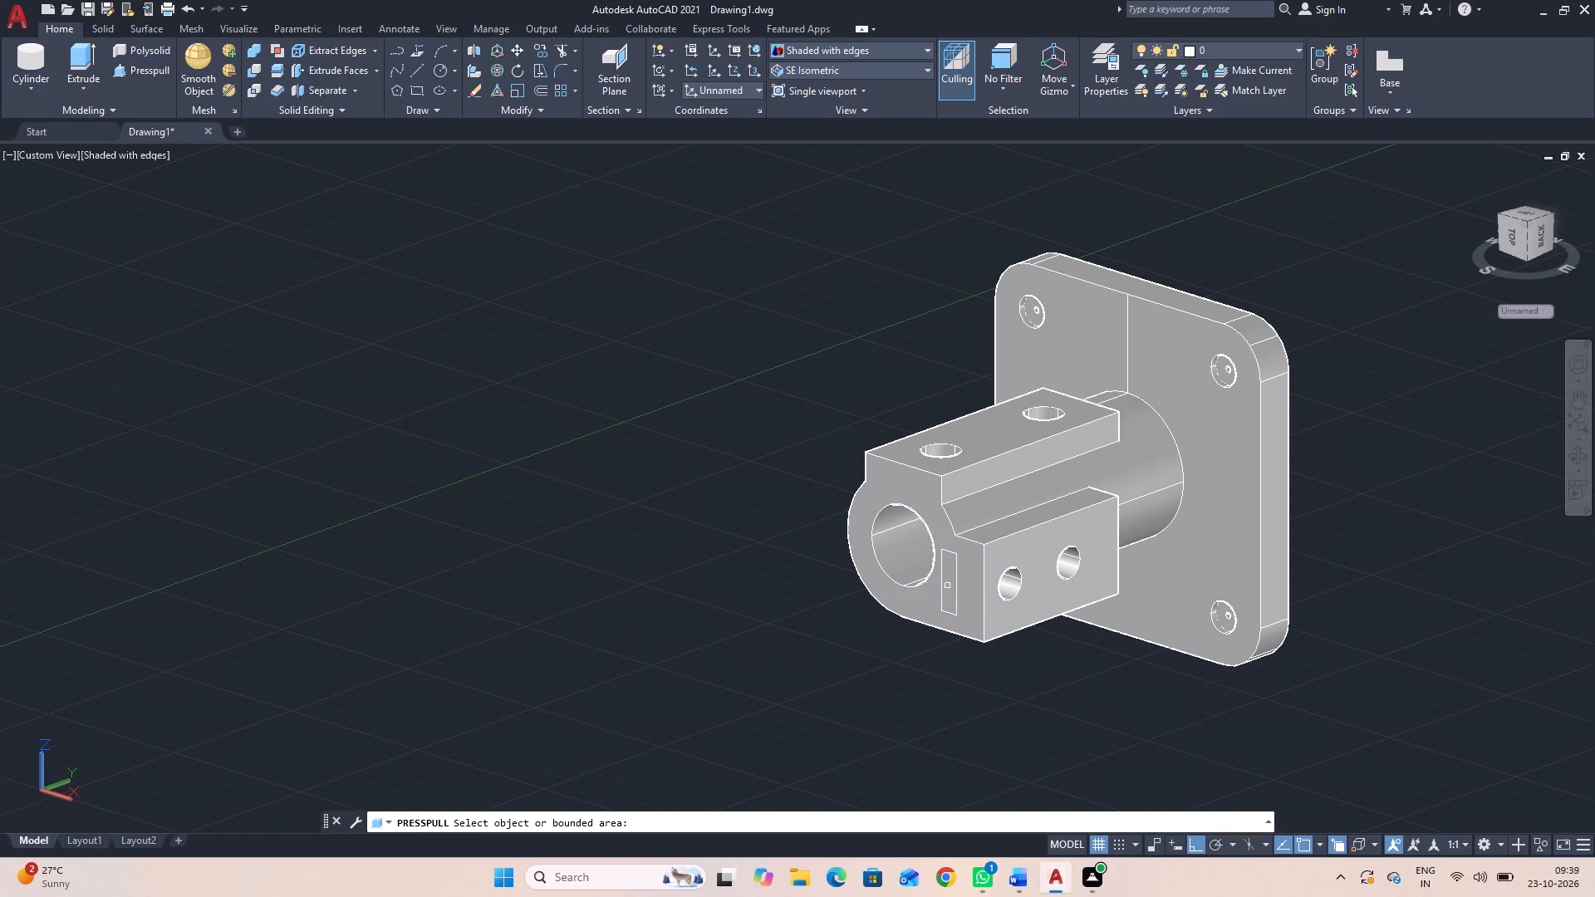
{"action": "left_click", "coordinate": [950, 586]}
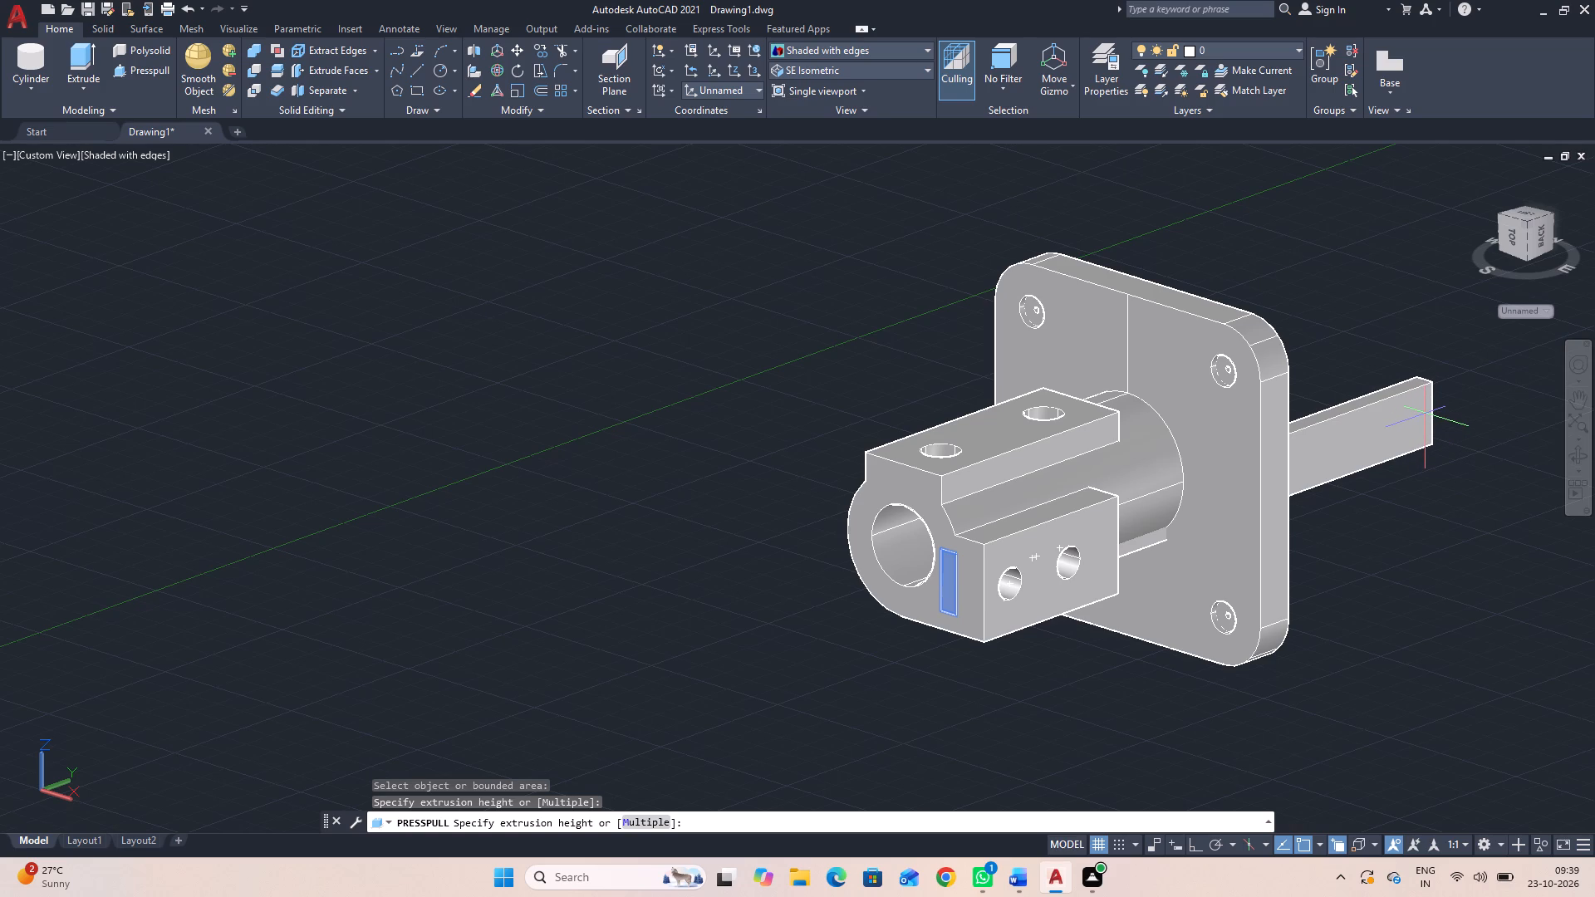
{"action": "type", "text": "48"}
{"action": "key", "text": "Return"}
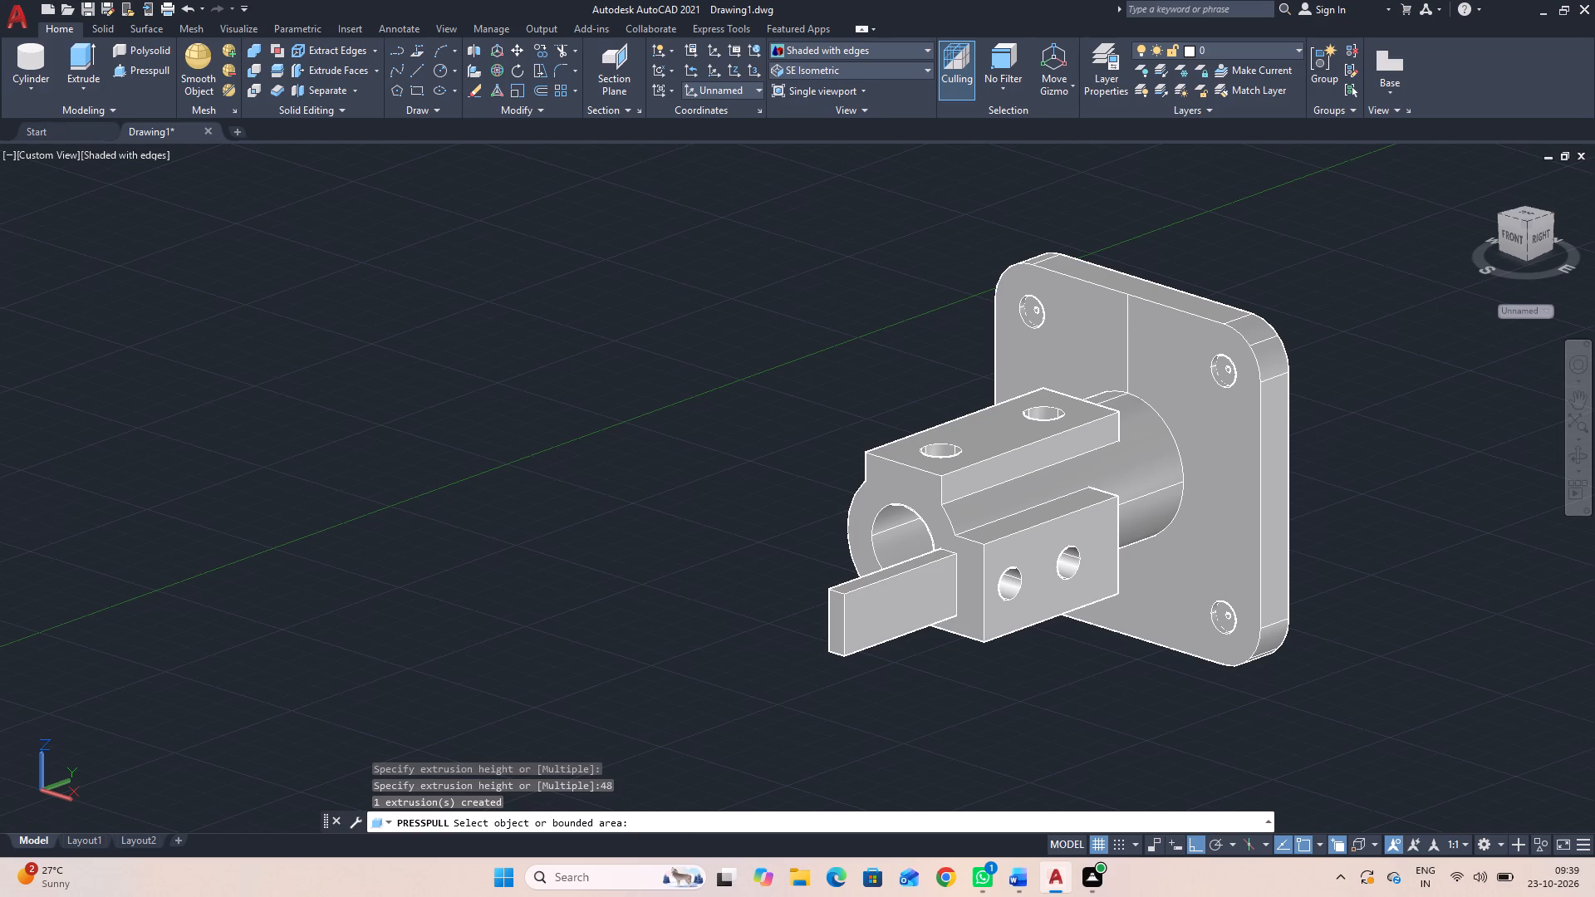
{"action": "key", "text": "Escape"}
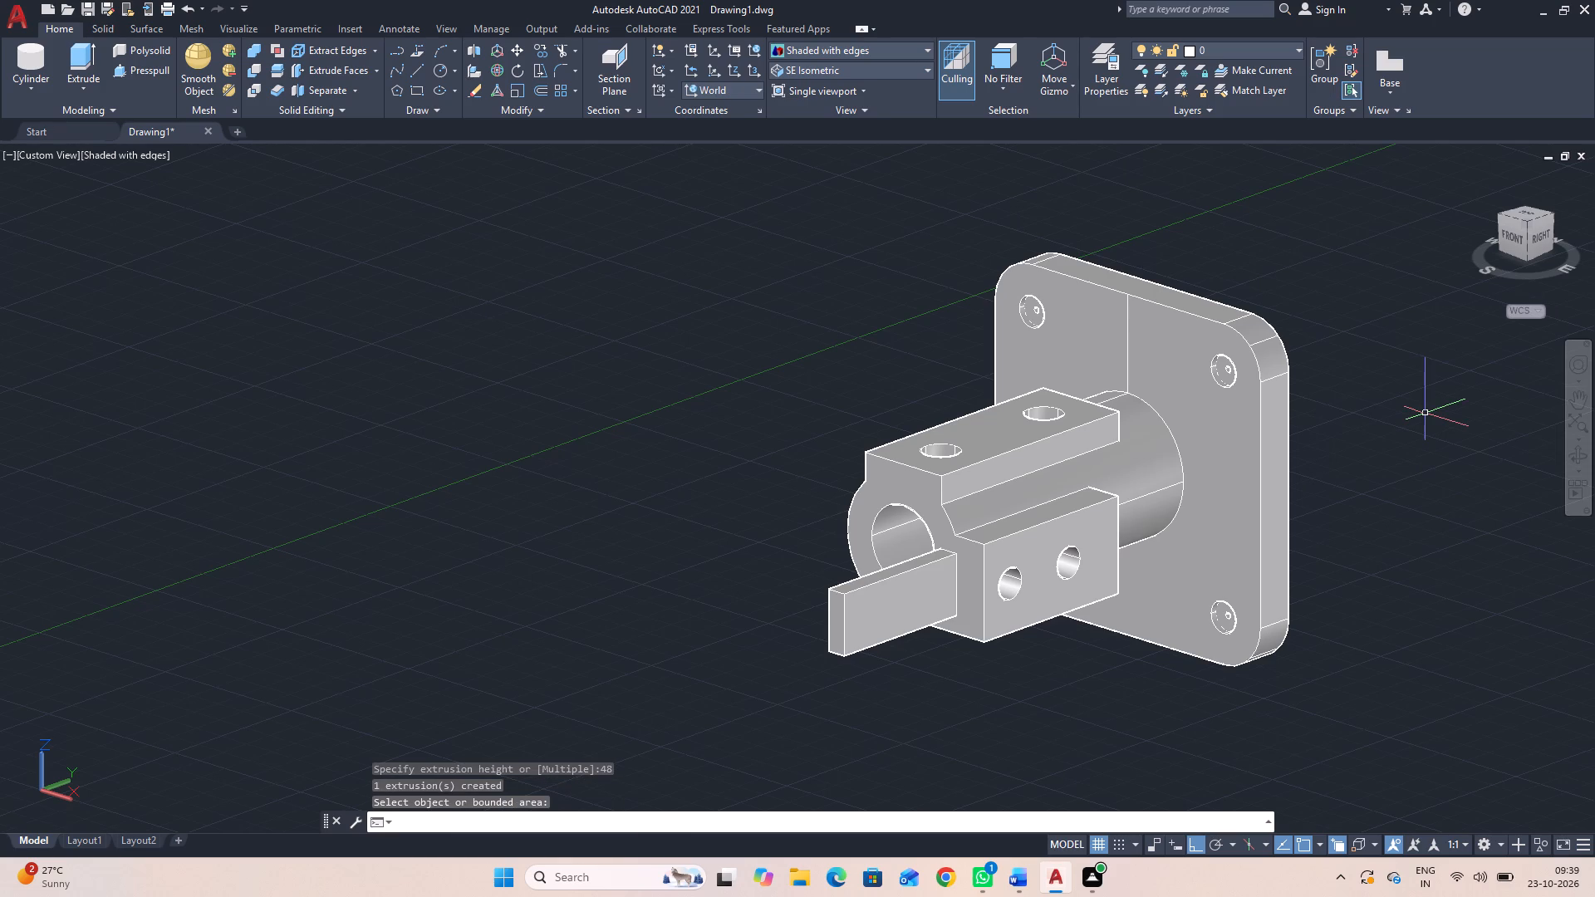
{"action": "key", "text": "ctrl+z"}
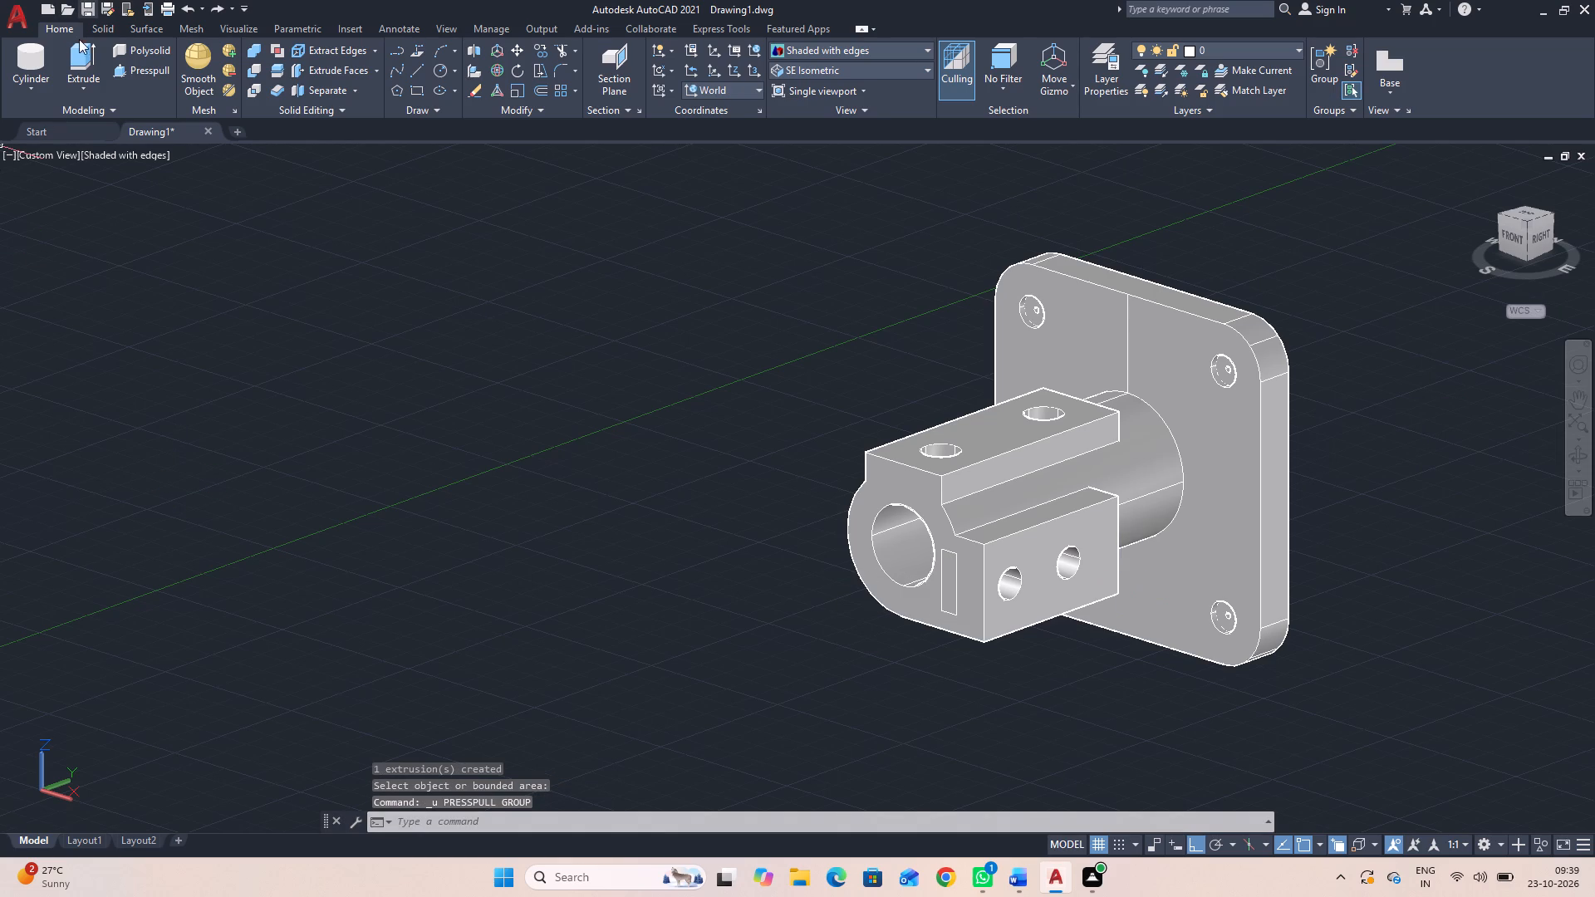
Presspull the 6 x 19 rectangle by -48 units into the side block to cut a rectangular slot.
{"action": "left_click", "coordinate": [131, 66]}
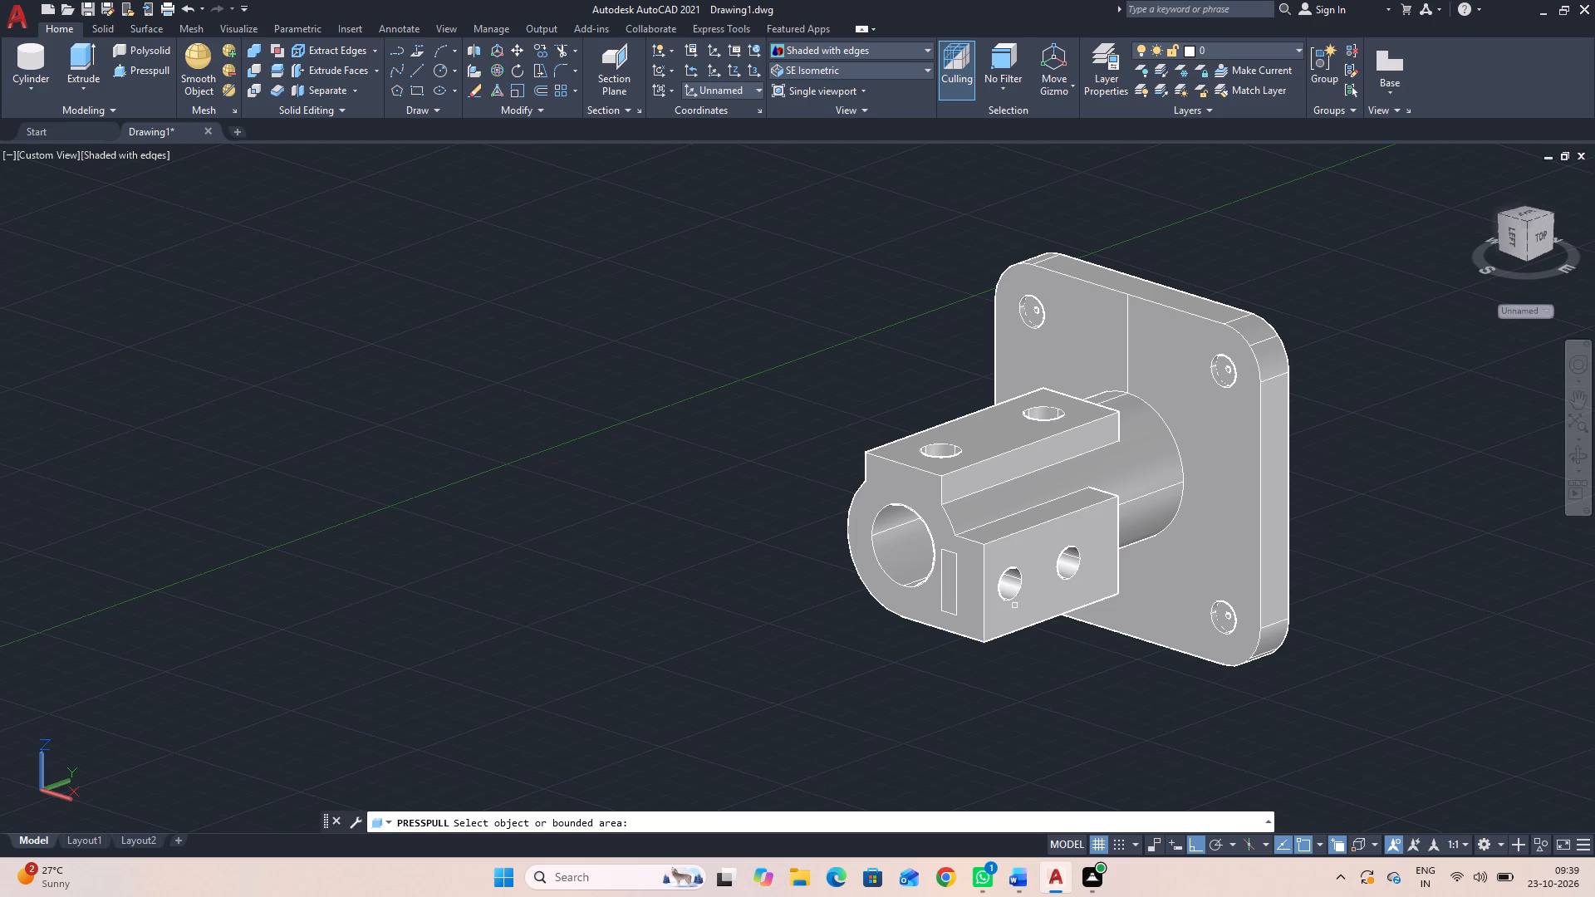
{"action": "left_click", "coordinate": [950, 584]}
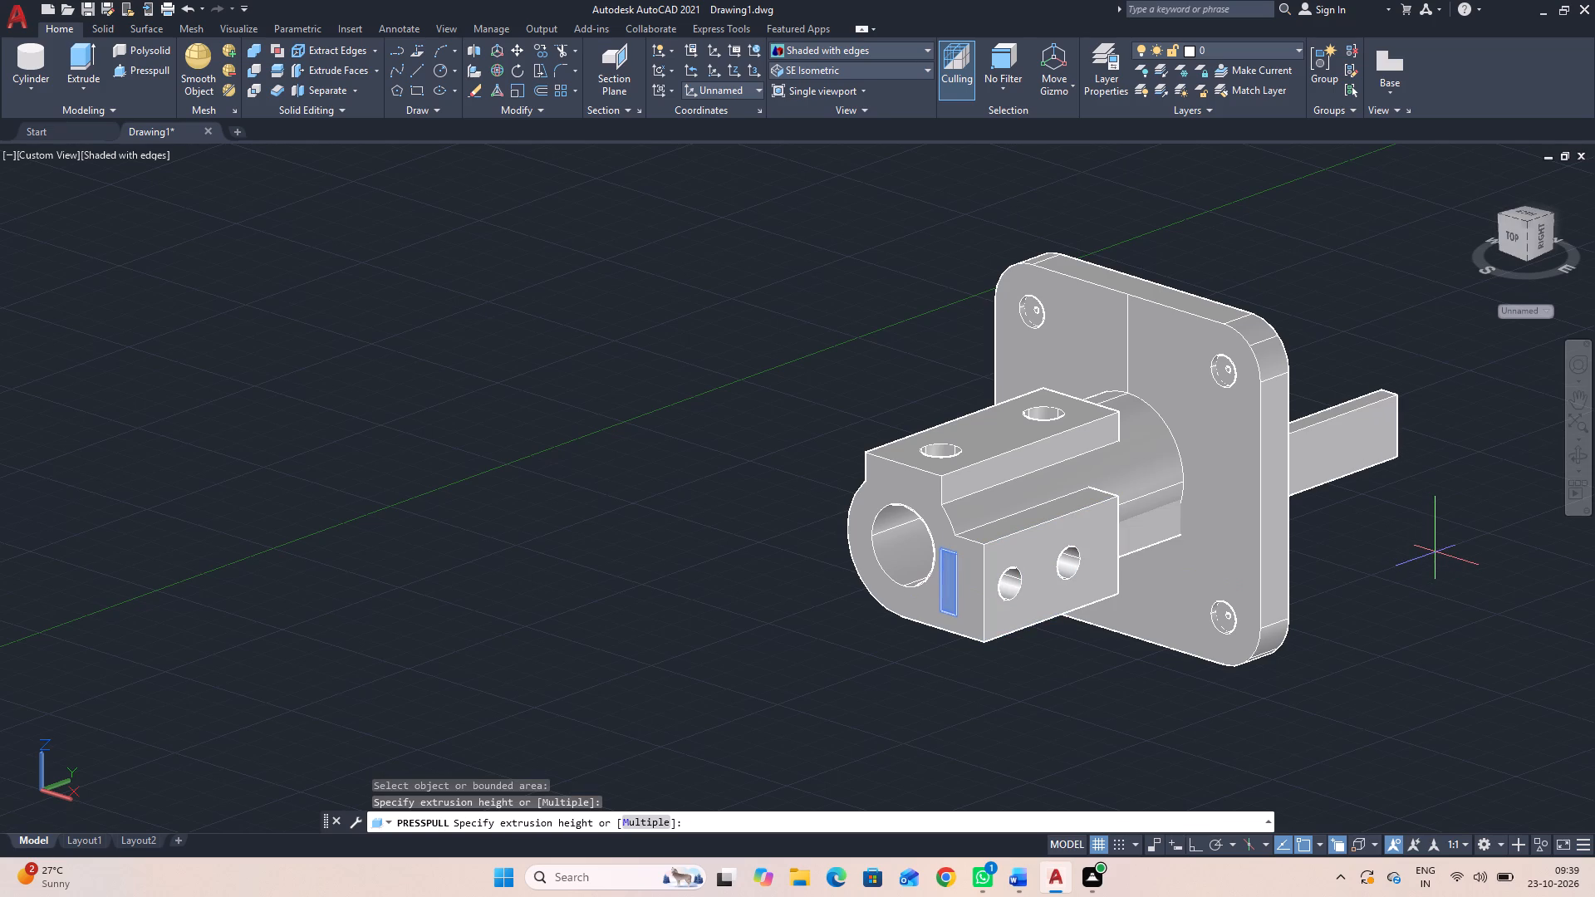
{"action": "key", "text": "minus"}
{"action": "type", "text": "48"}
{"action": "key", "text": "Return"}
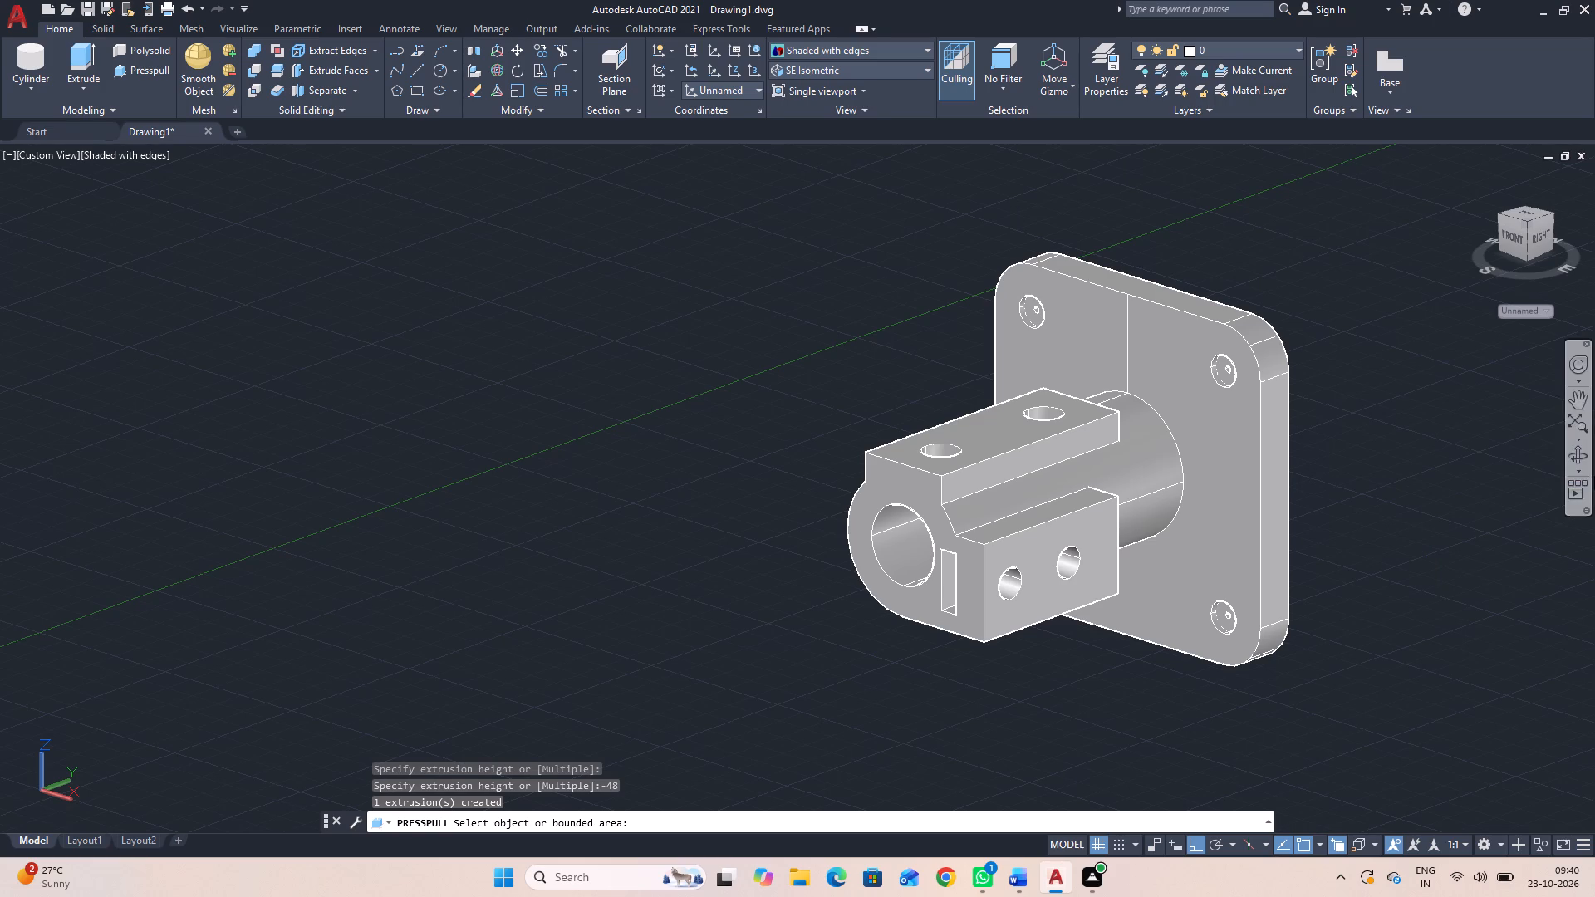
Examine the rectangular slot, bore and side holes by orbiting around the front of the model.
{"action": "left_click", "coordinate": [1578, 453]}
{"action": "left_click_drag", "start_coordinate": [1482, 541], "coordinate": [1537, 537]}
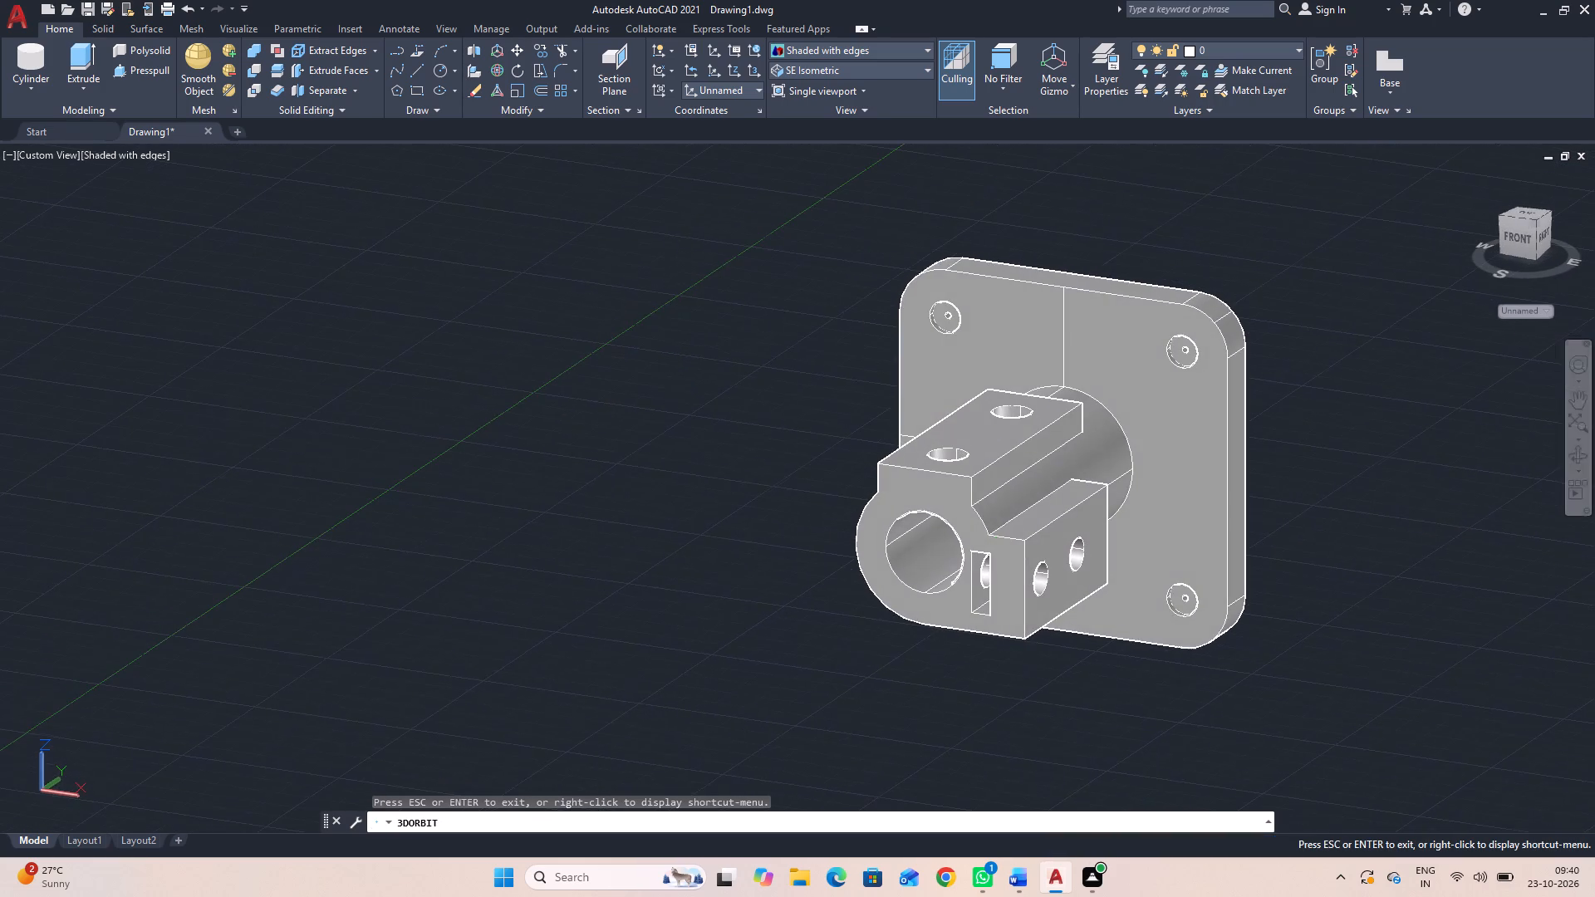
{"action": "left_click_drag", "start_coordinate": [1445, 596], "coordinate": [1581, 600]}
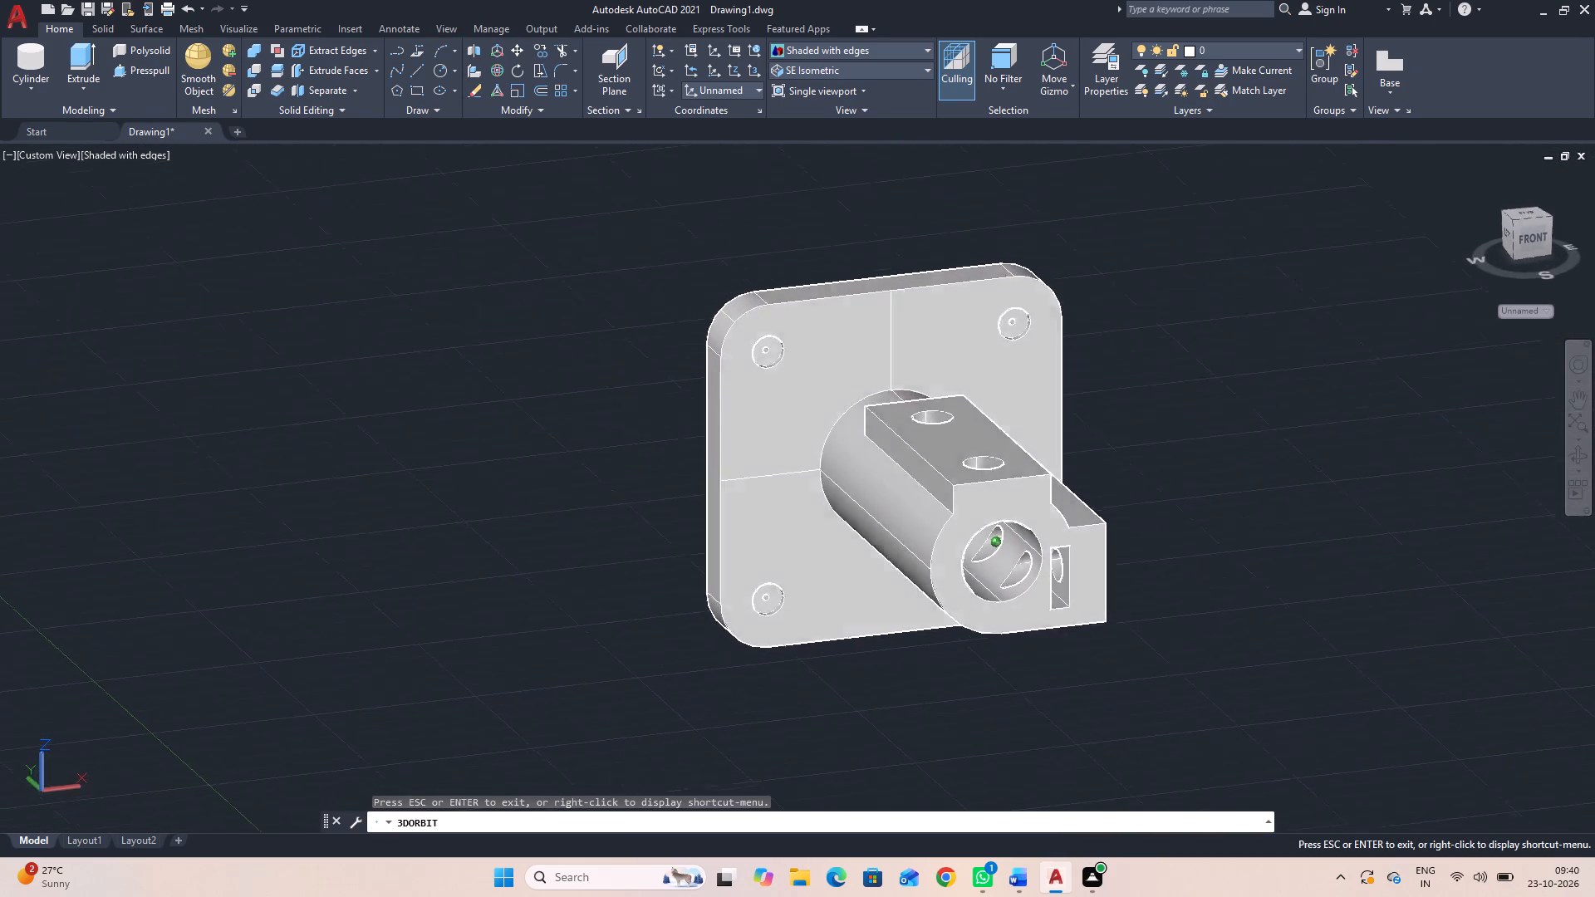
{"action": "left_click_drag", "start_coordinate": [1581, 600], "coordinate": [1461, 574]}
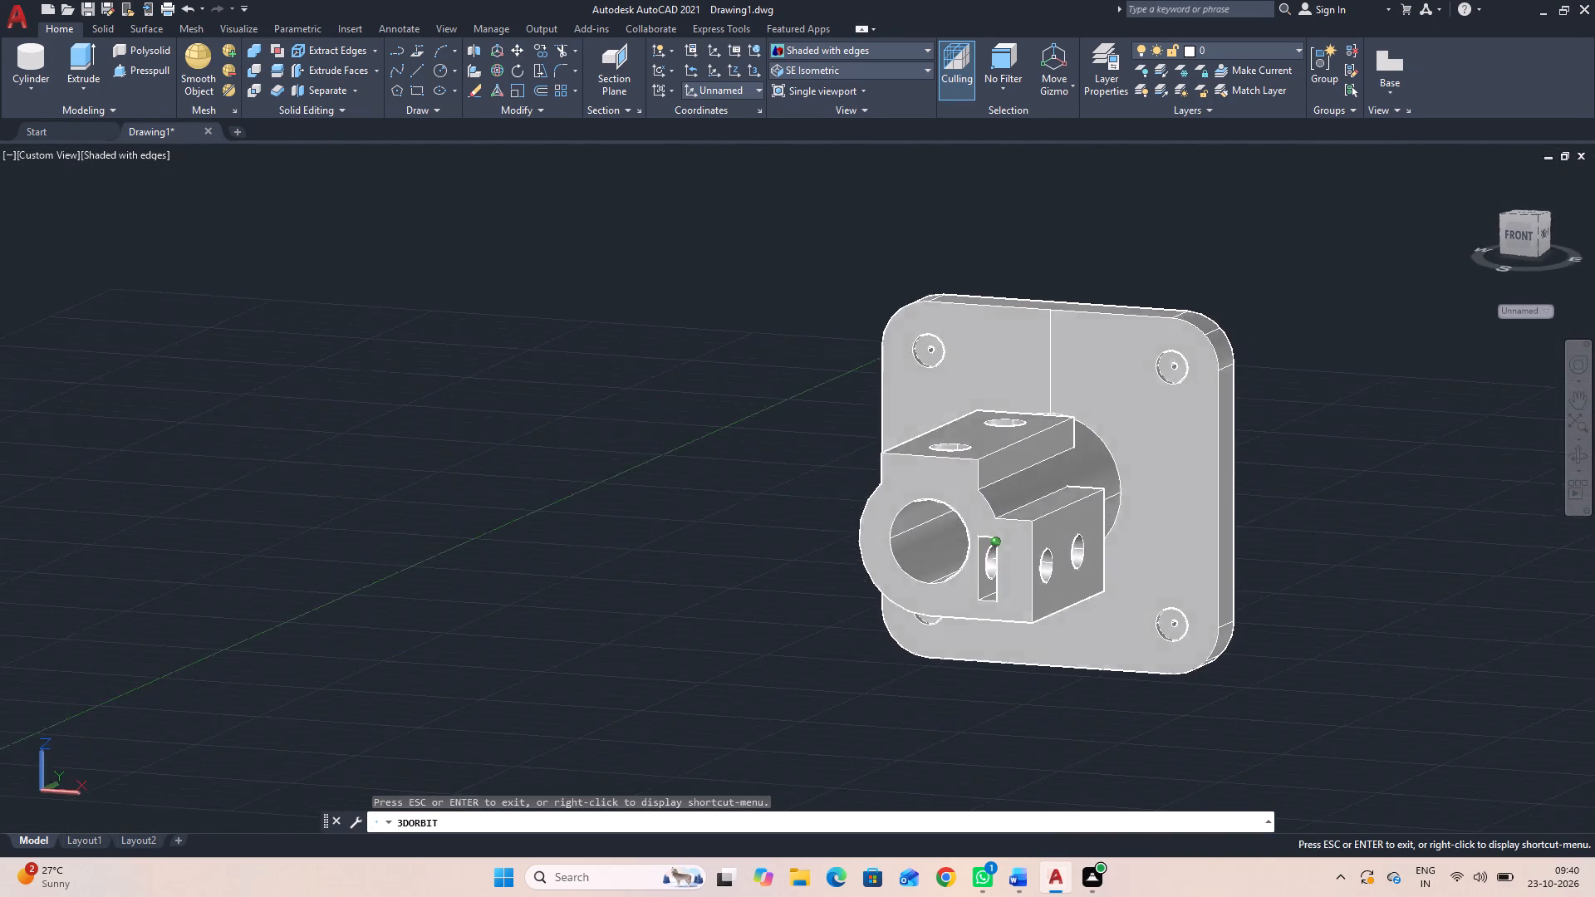
{"action": "left_click_drag", "start_coordinate": [1461, 574], "coordinate": [1465, 576]}
{"action": "left_click_drag", "start_coordinate": [1386, 590], "coordinate": [1445, 616]}
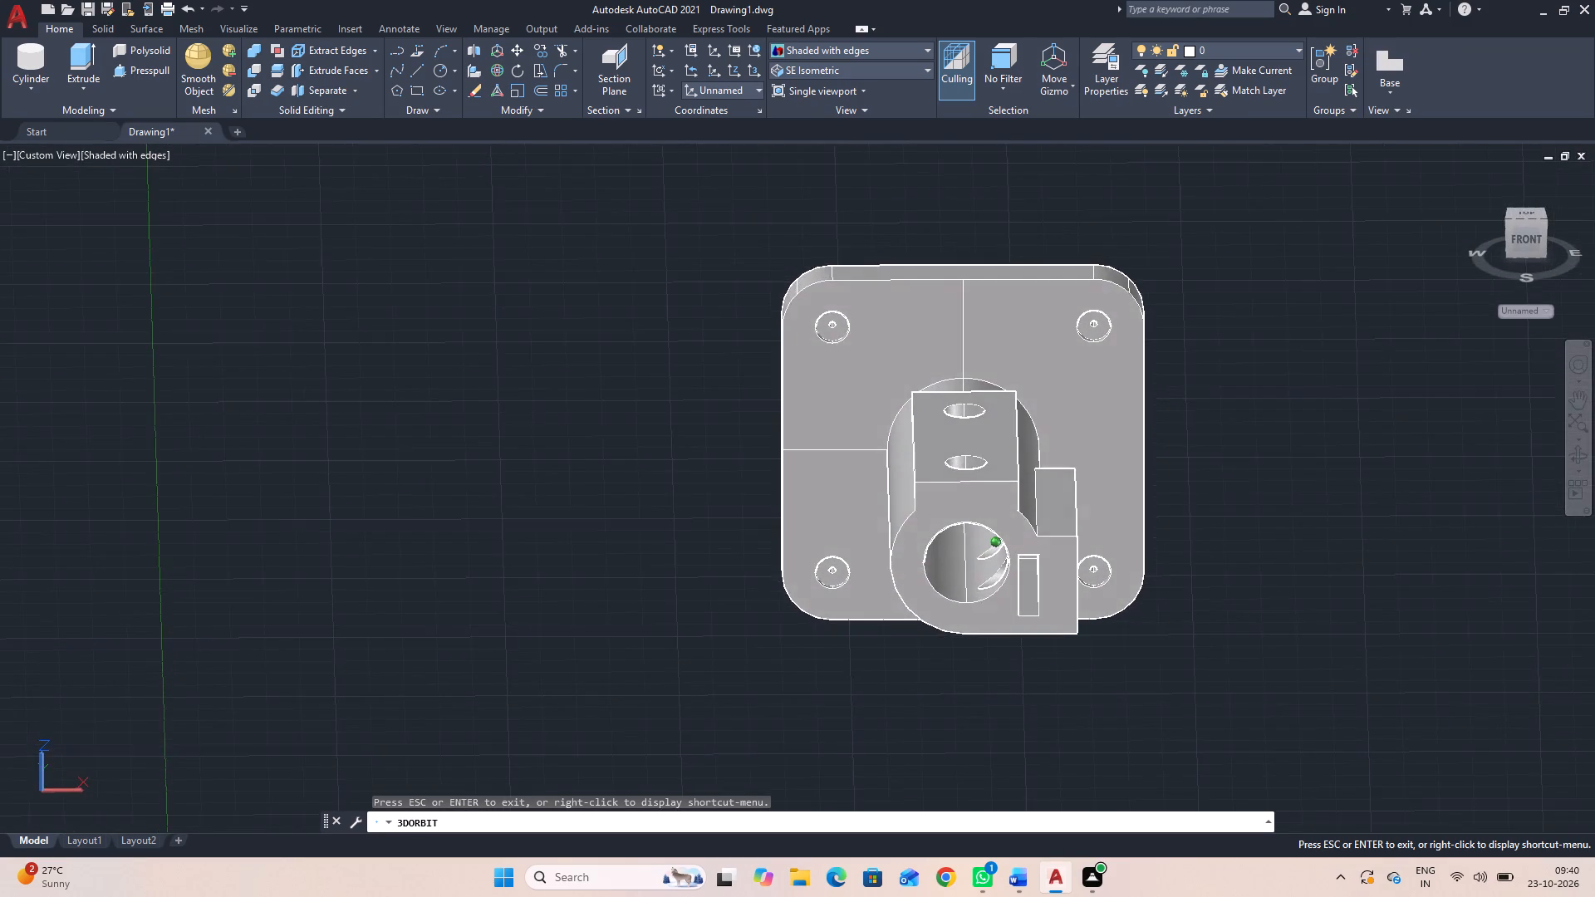
{"action": "left_click_drag", "start_coordinate": [1445, 616], "coordinate": [1412, 552]}
{"action": "left_click", "coordinate": [1459, 620]}
{"action": "left_click_drag", "start_coordinate": [1414, 605], "coordinate": [1443, 686]}
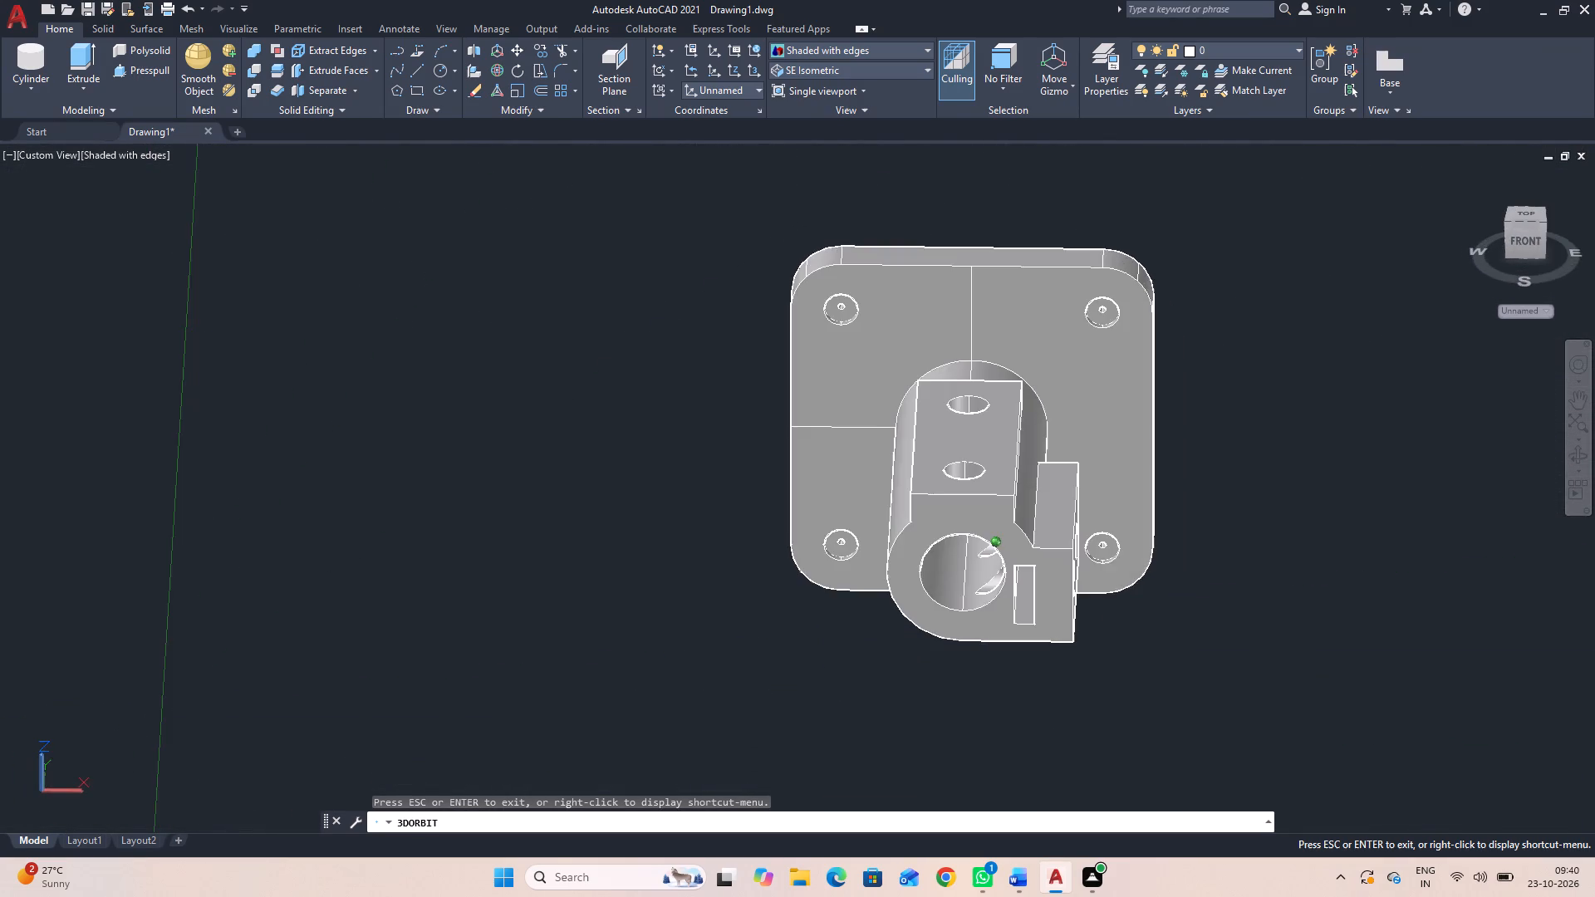
Examine the rectangular slot, bore and side holes from below and from an angled front view.
{"action": "left_click_drag", "start_coordinate": [1443, 686], "coordinate": [1440, 599]}
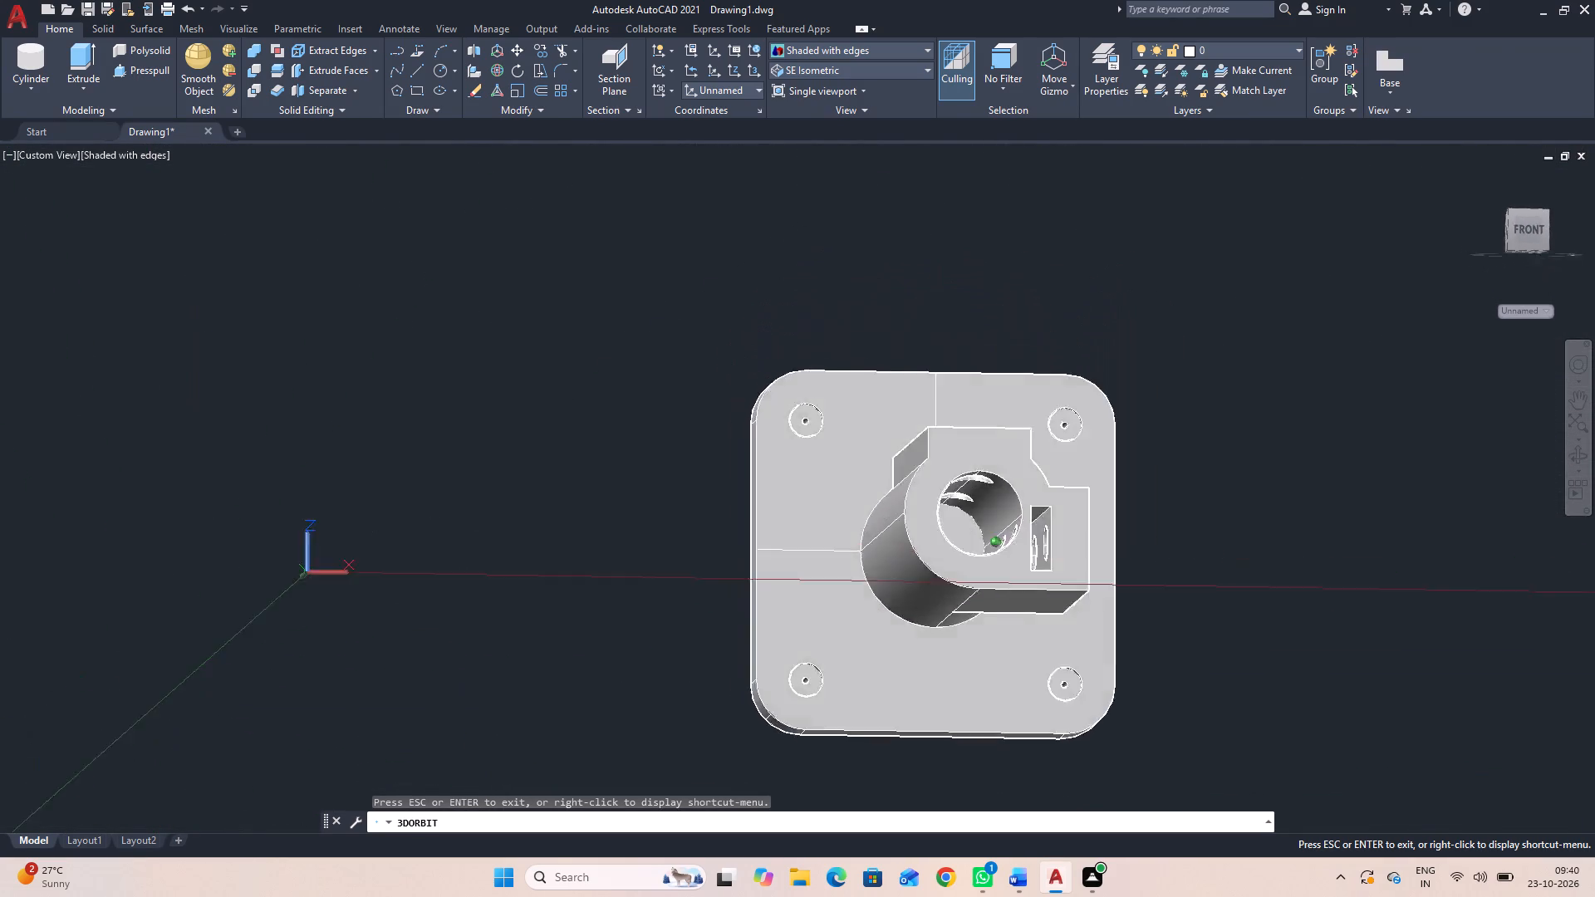
{"action": "left_click_drag", "start_coordinate": [1440, 599], "coordinate": [1344, 633]}
{"action": "left_click_drag", "start_coordinate": [1401, 583], "coordinate": [1378, 637]}
{"action": "key", "text": "Escape"}
{"action": "key", "text": "Escape"}
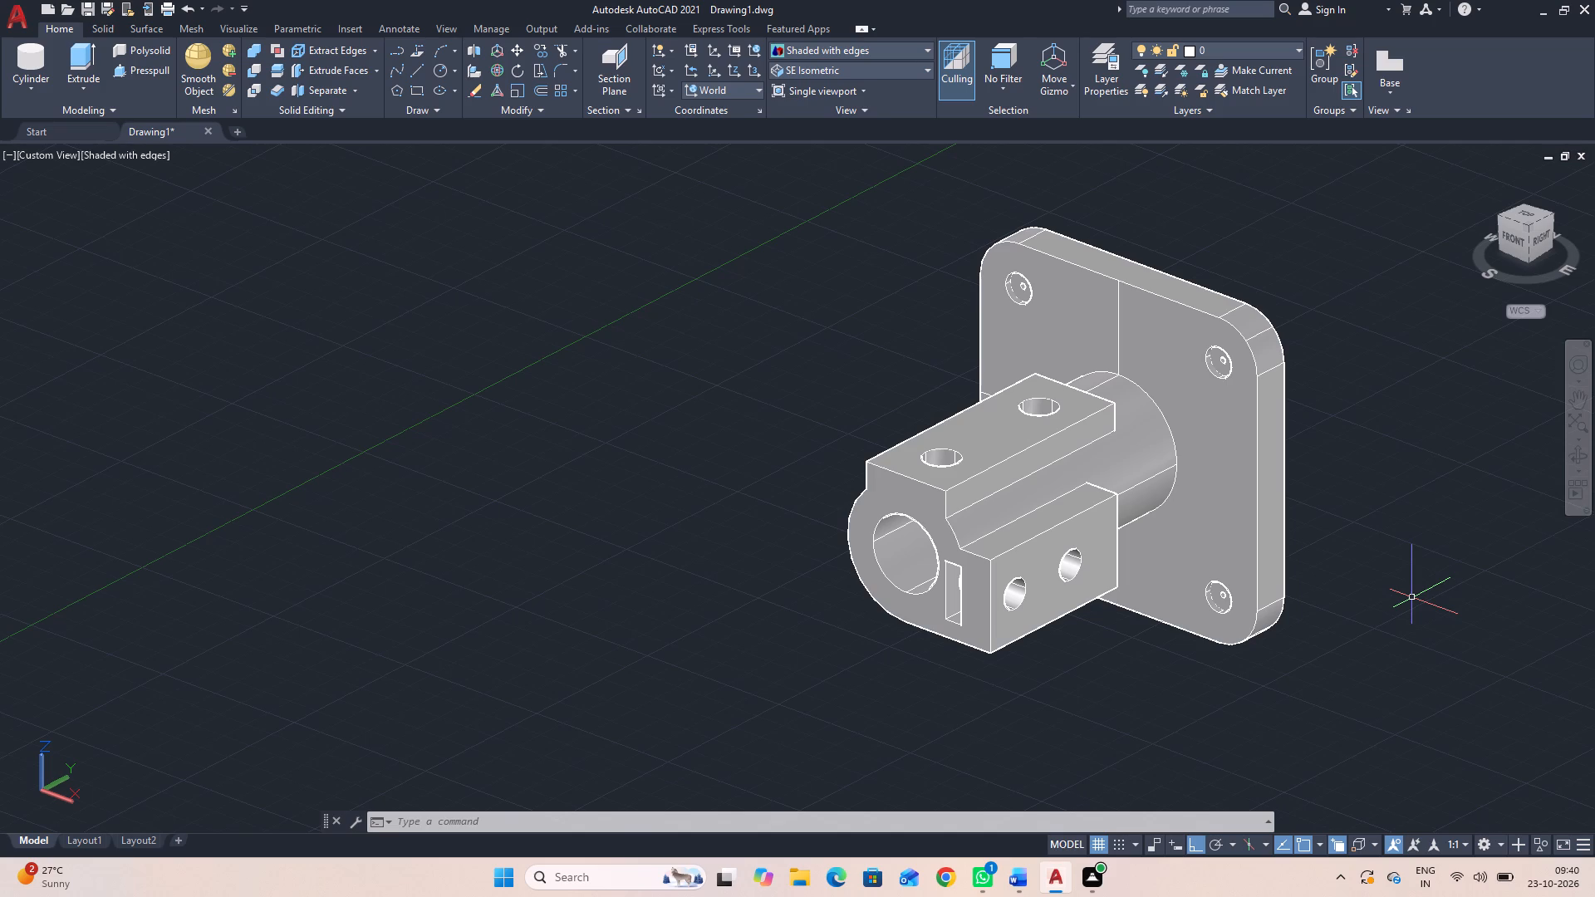
{"action": "middle_click_drag", "start_coordinate": [1269, 462], "coordinate": [1156, 462]}
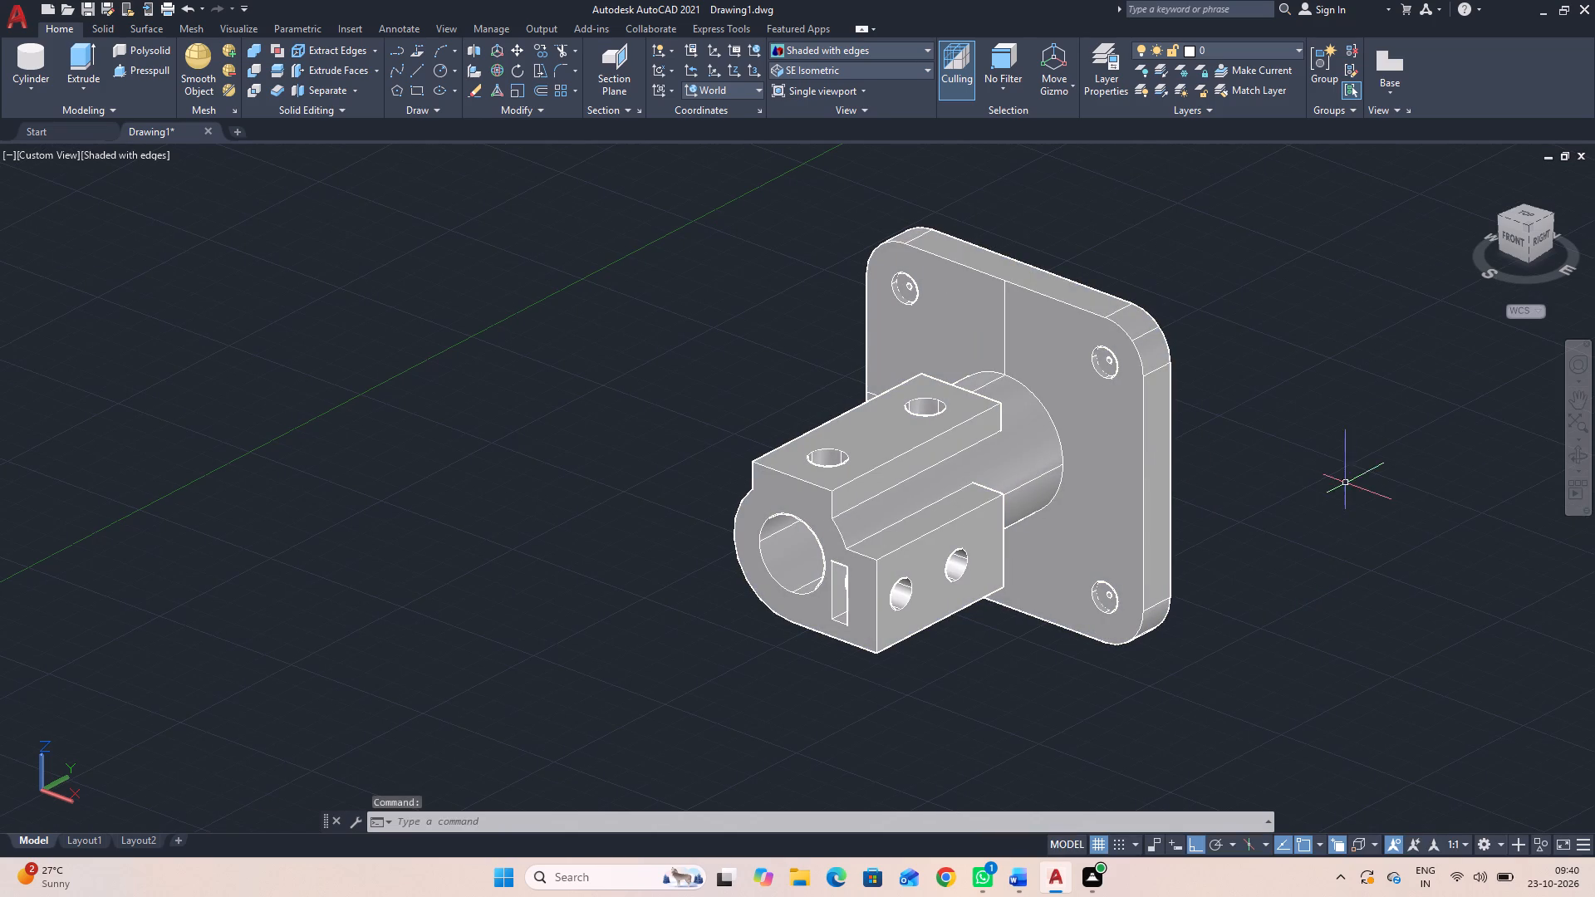
{"action": "key", "text": "Escape"}
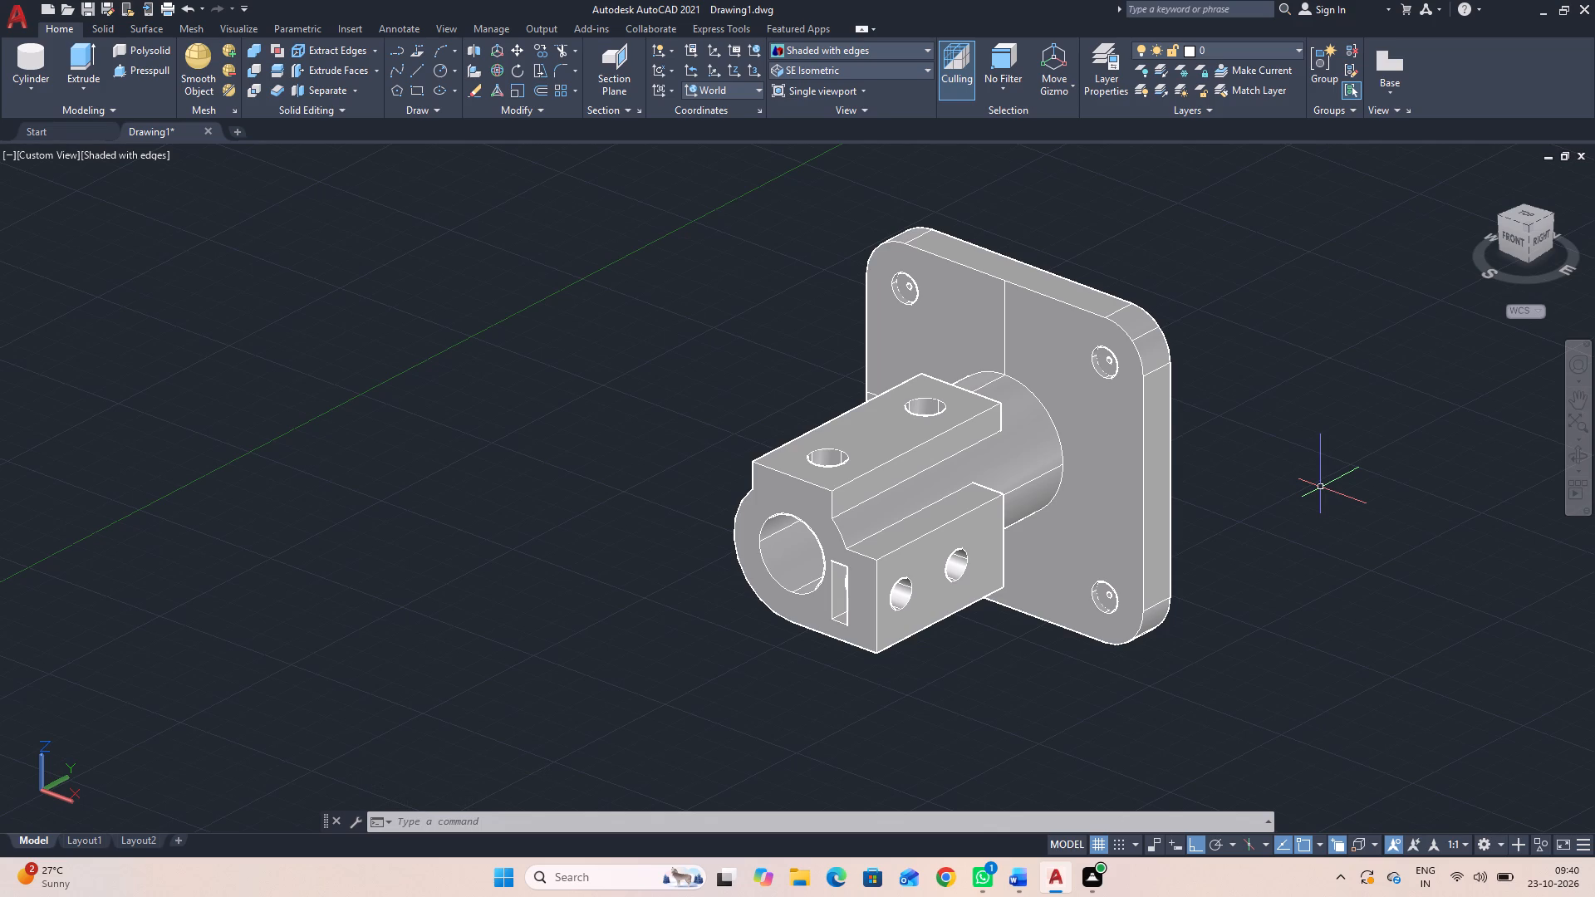
Undo the slot cut, its sketch lines, the guide line erasure and the subtraction of the side block's hole cylinders.
{"action": "key", "text": "ctrl+z"}
{"action": "key", "text": "ctrl+z"}
{"action": "key", "text": "ctrl+z"}
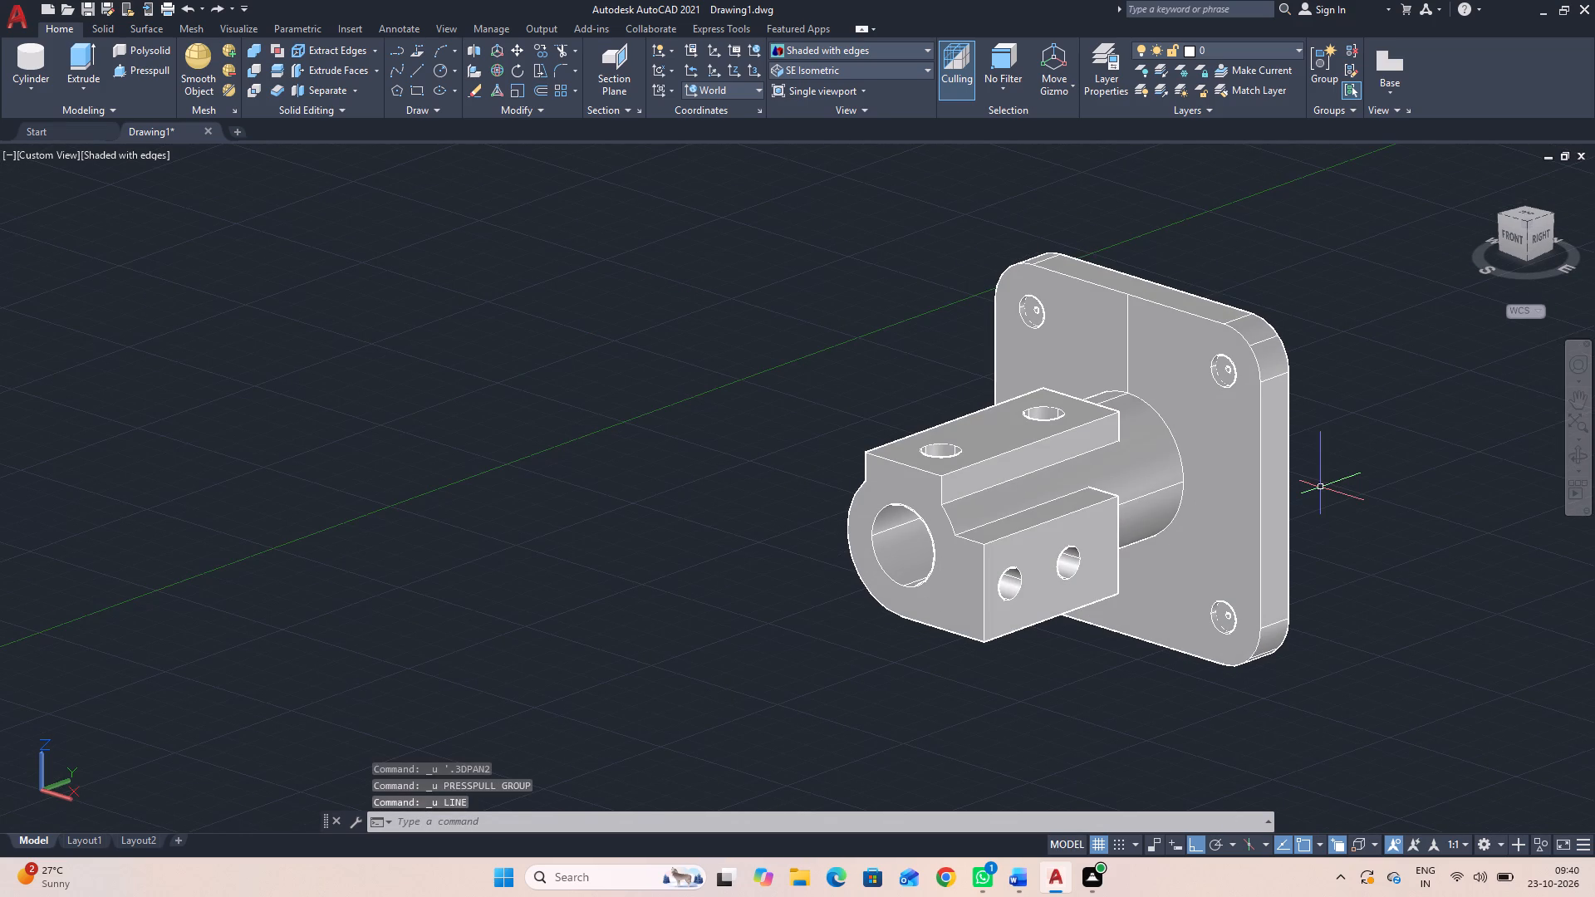
{"action": "key", "text": "ctrl+z"}
{"action": "key", "text": "ctrl+z"}
{"action": "key", "text": "ctrl+z"}
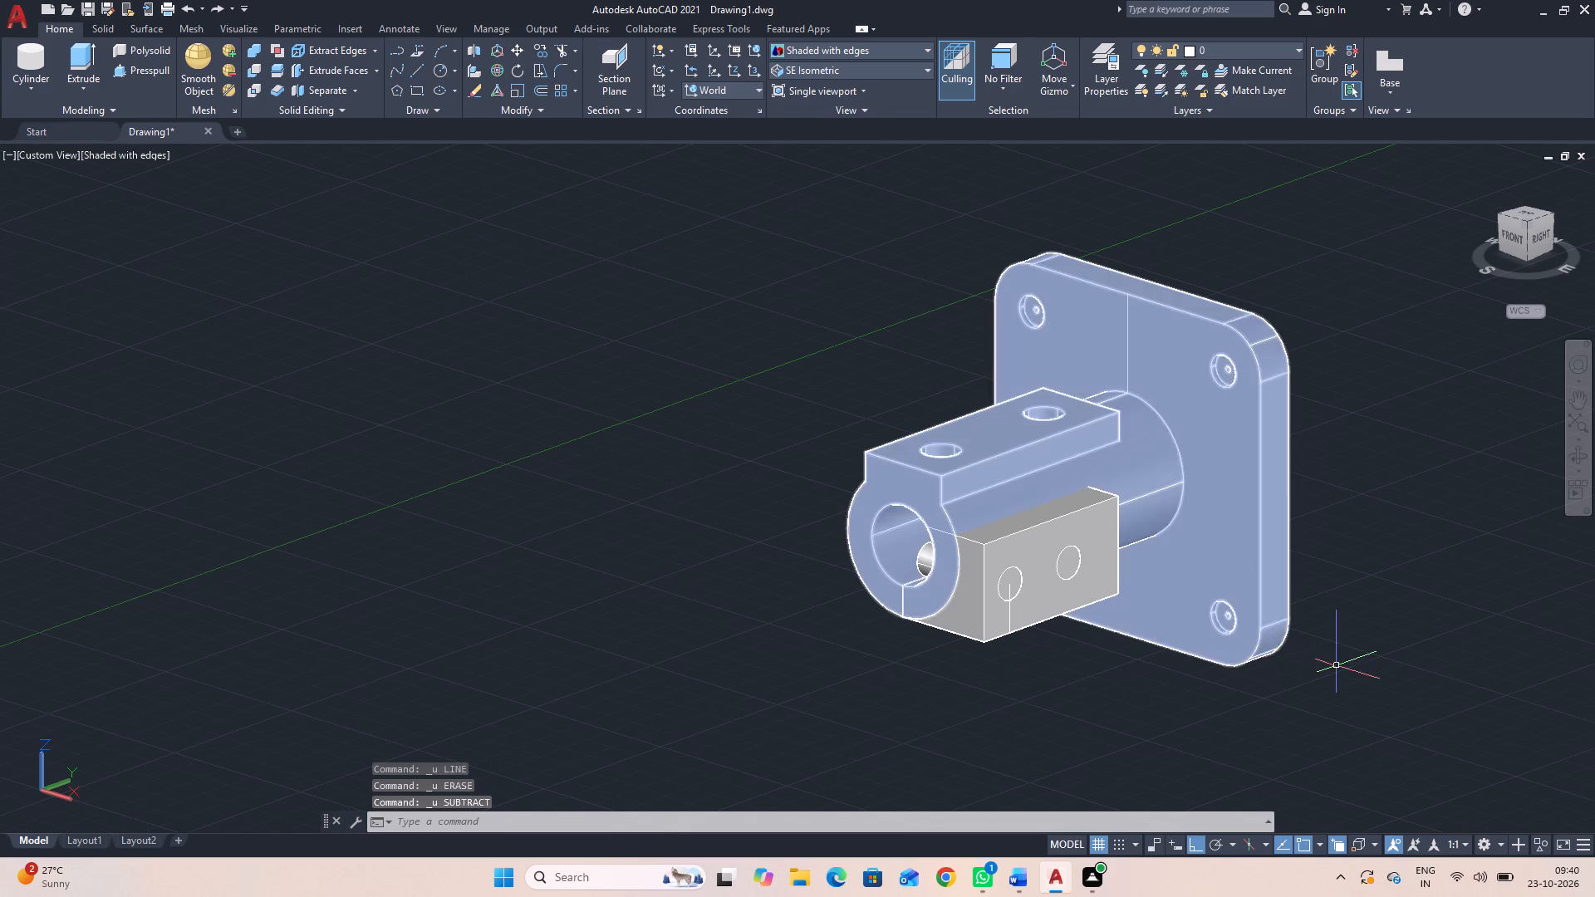
Delete the two long cylinders running through the side block.
{"action": "middle_click_drag", "start_coordinate": [1300, 664], "coordinate": [1124, 639]}
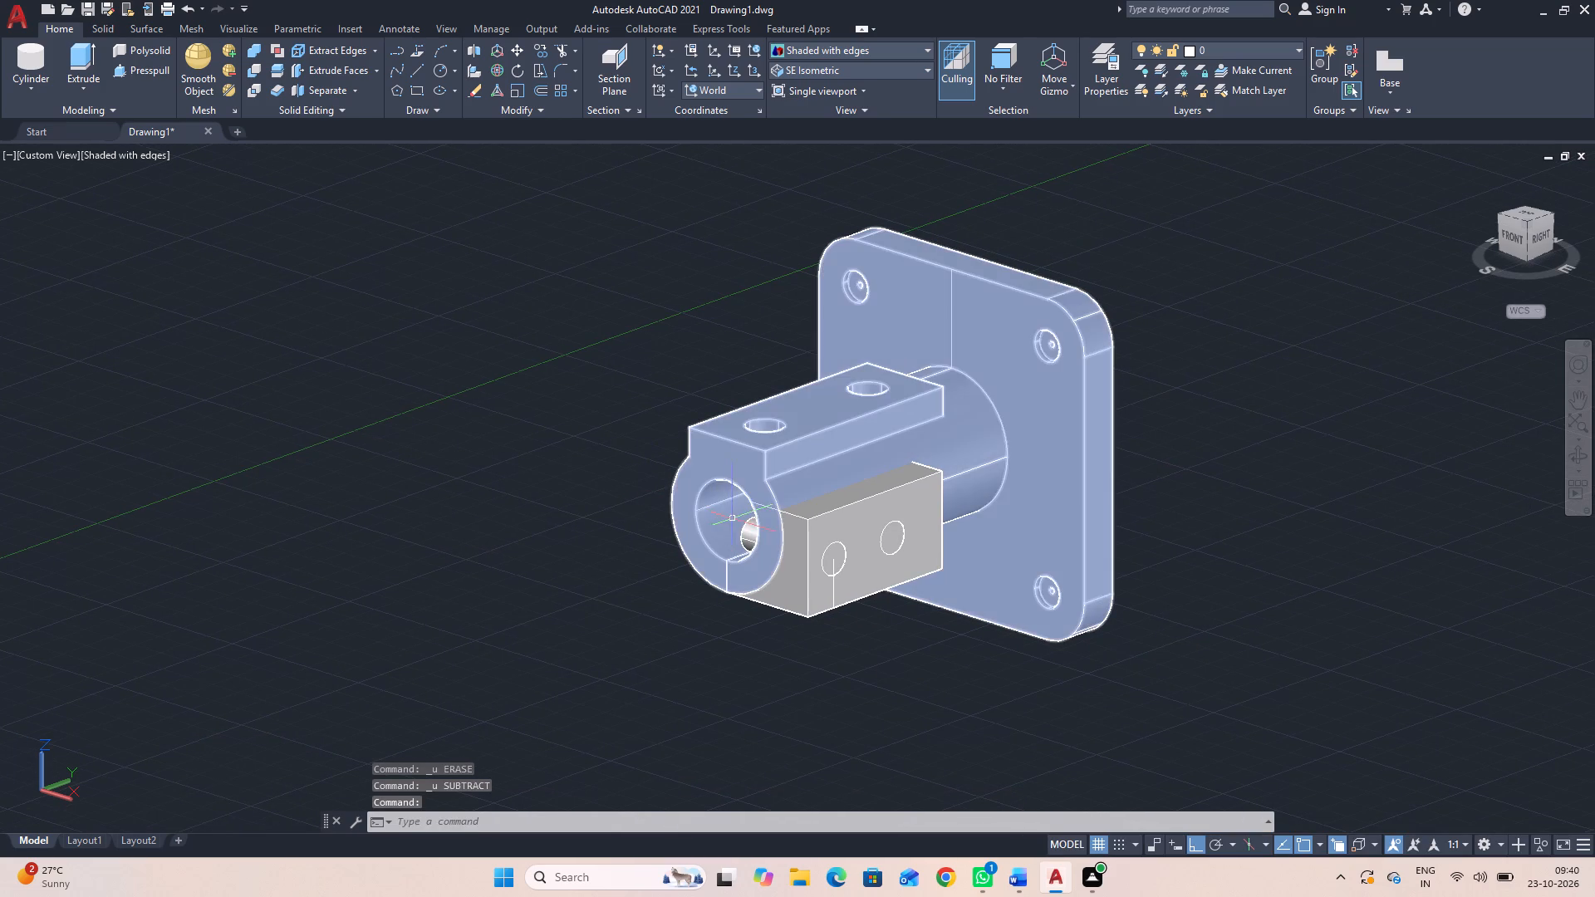
{"action": "left_click", "coordinate": [751, 536]}
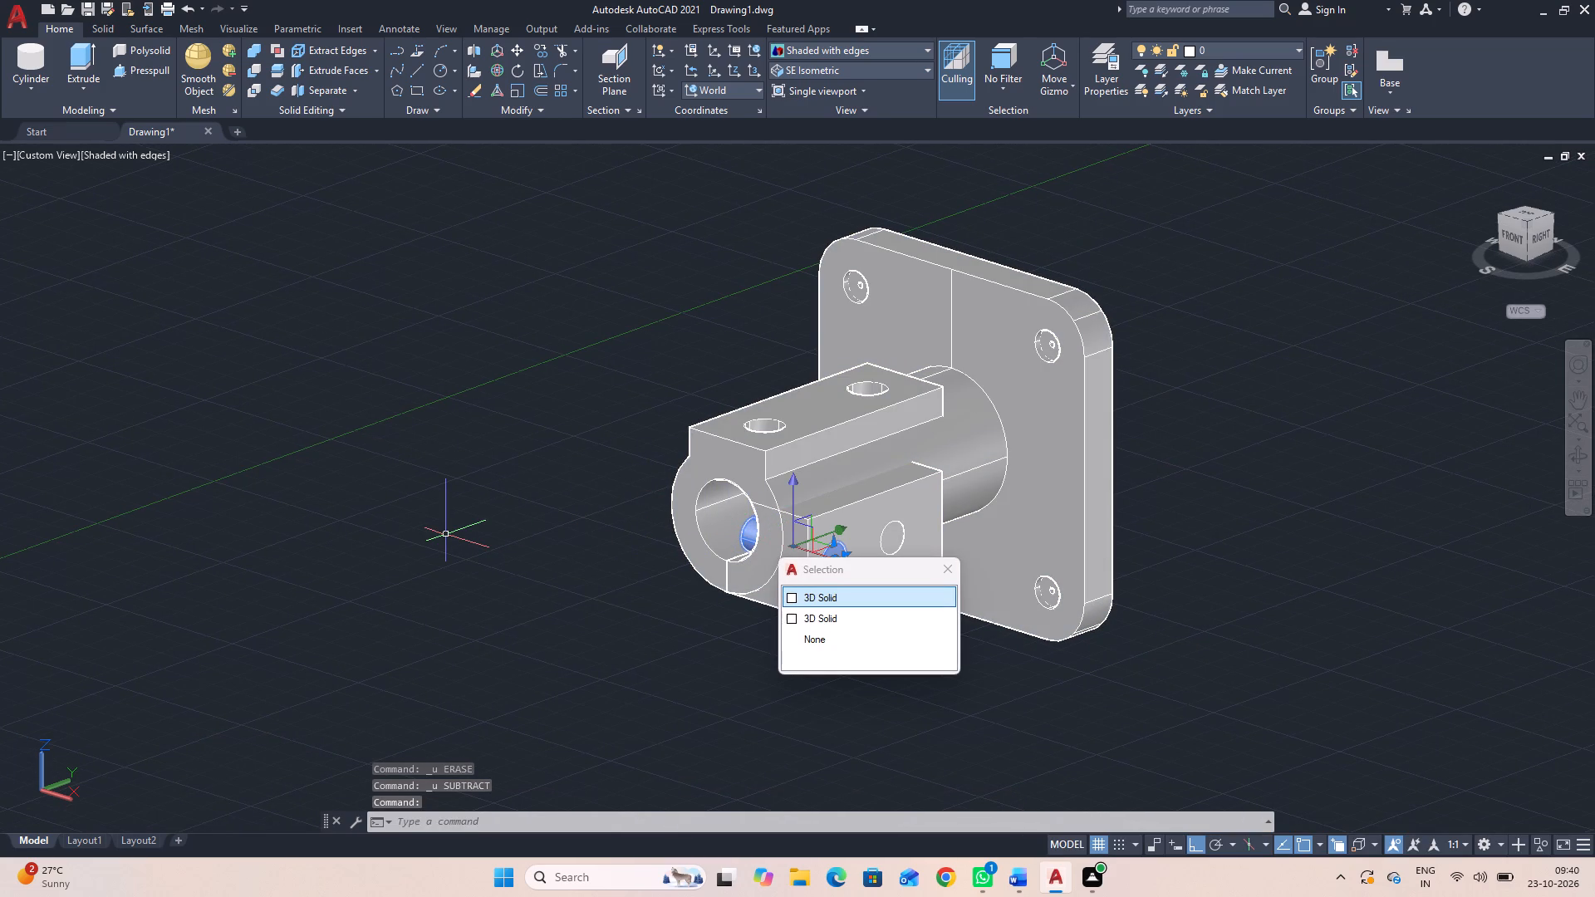
{"action": "key", "text": "Delete"}
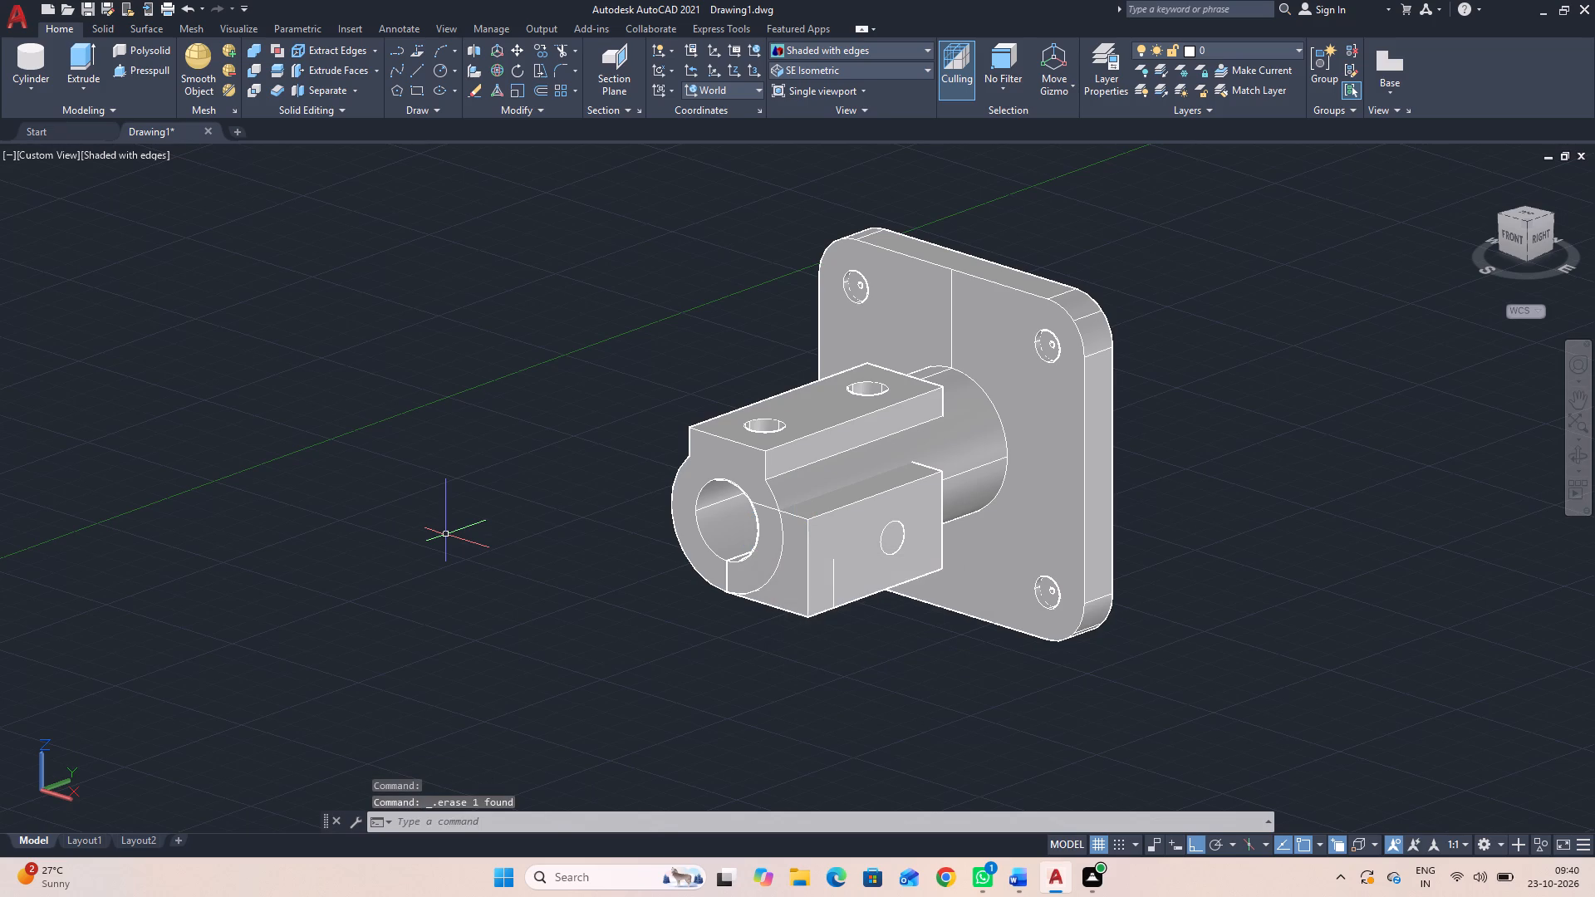
{"action": "left_click", "coordinate": [901, 537]}
{"action": "key", "text": "Delete"}
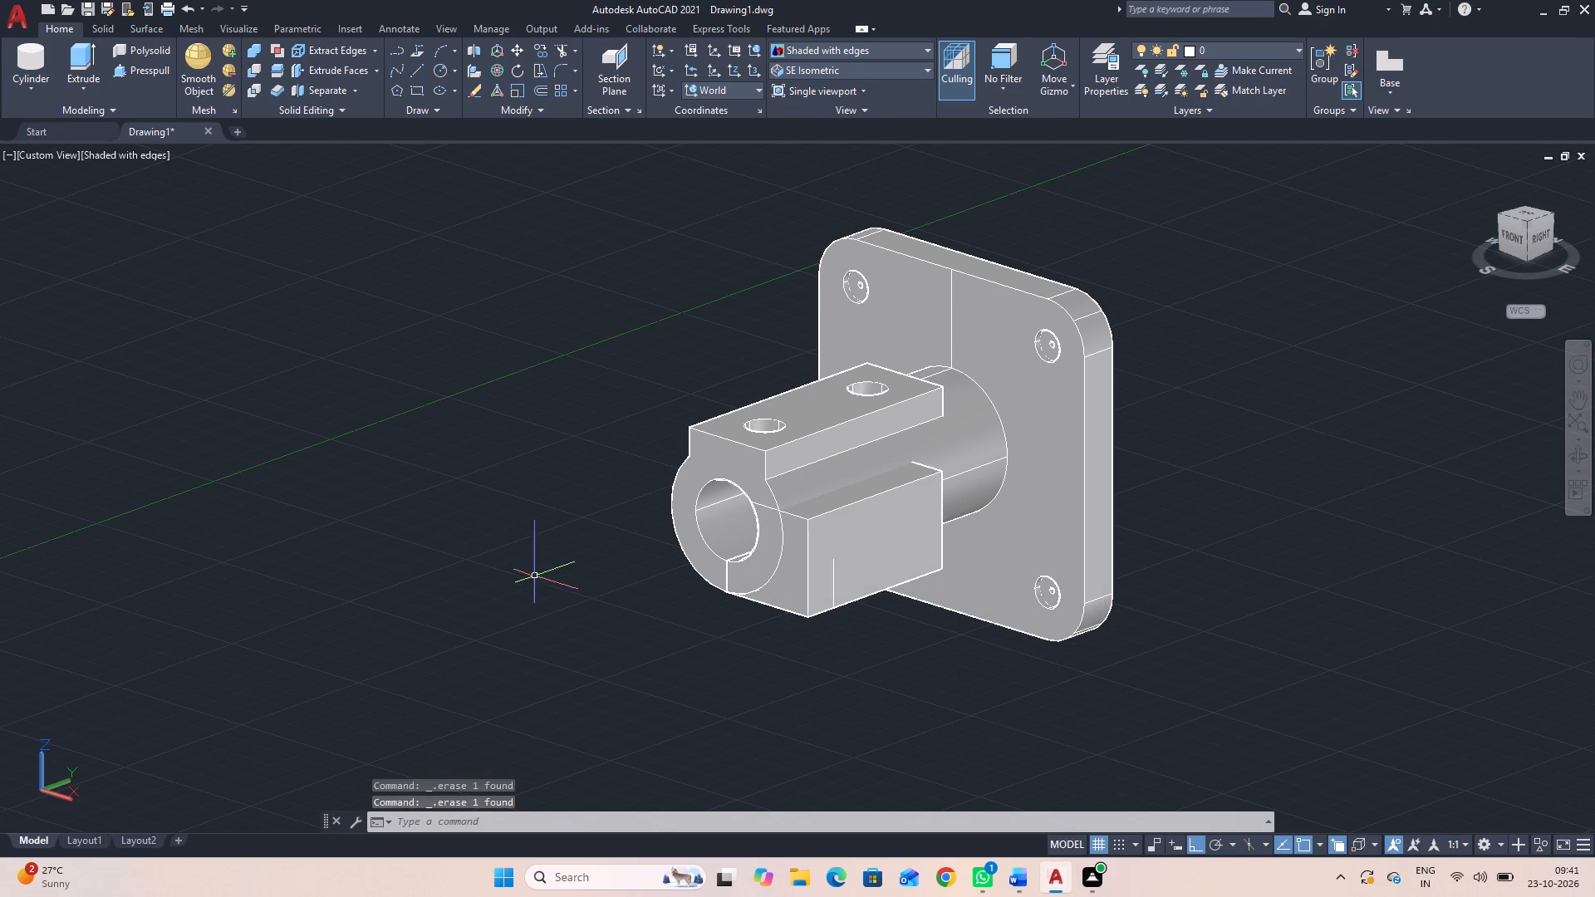
Create a radius 5 cylinder at the upper end of the side block's vertical guide line, its axis extending 11 units inward.
{"action": "left_click", "coordinate": [27, 54]}
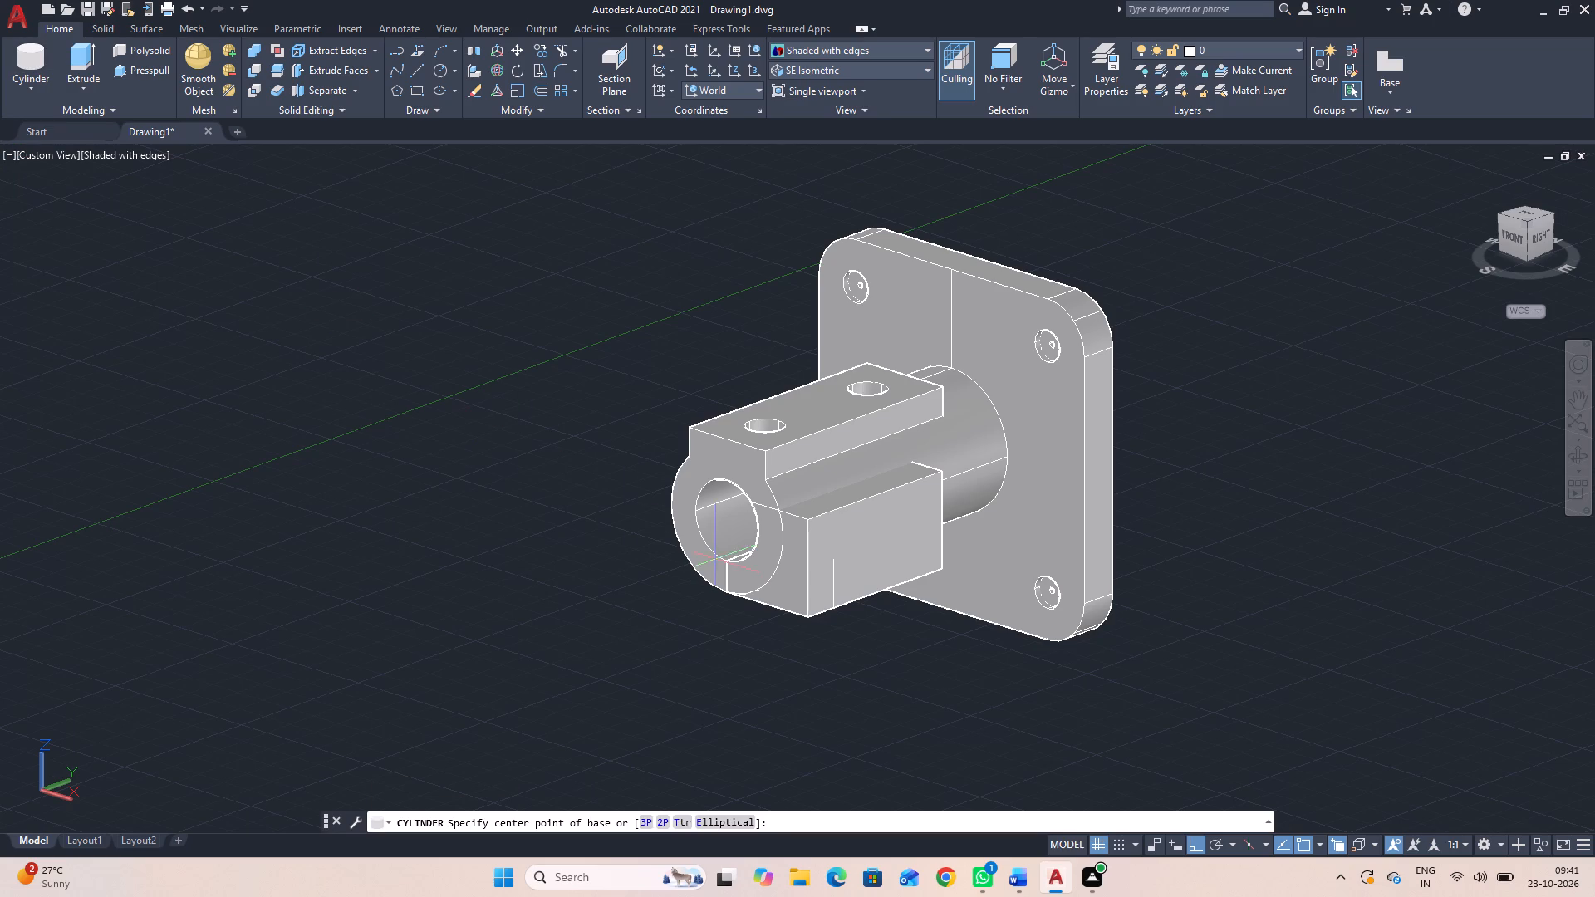
{"action": "left_click", "coordinate": [837, 562]}
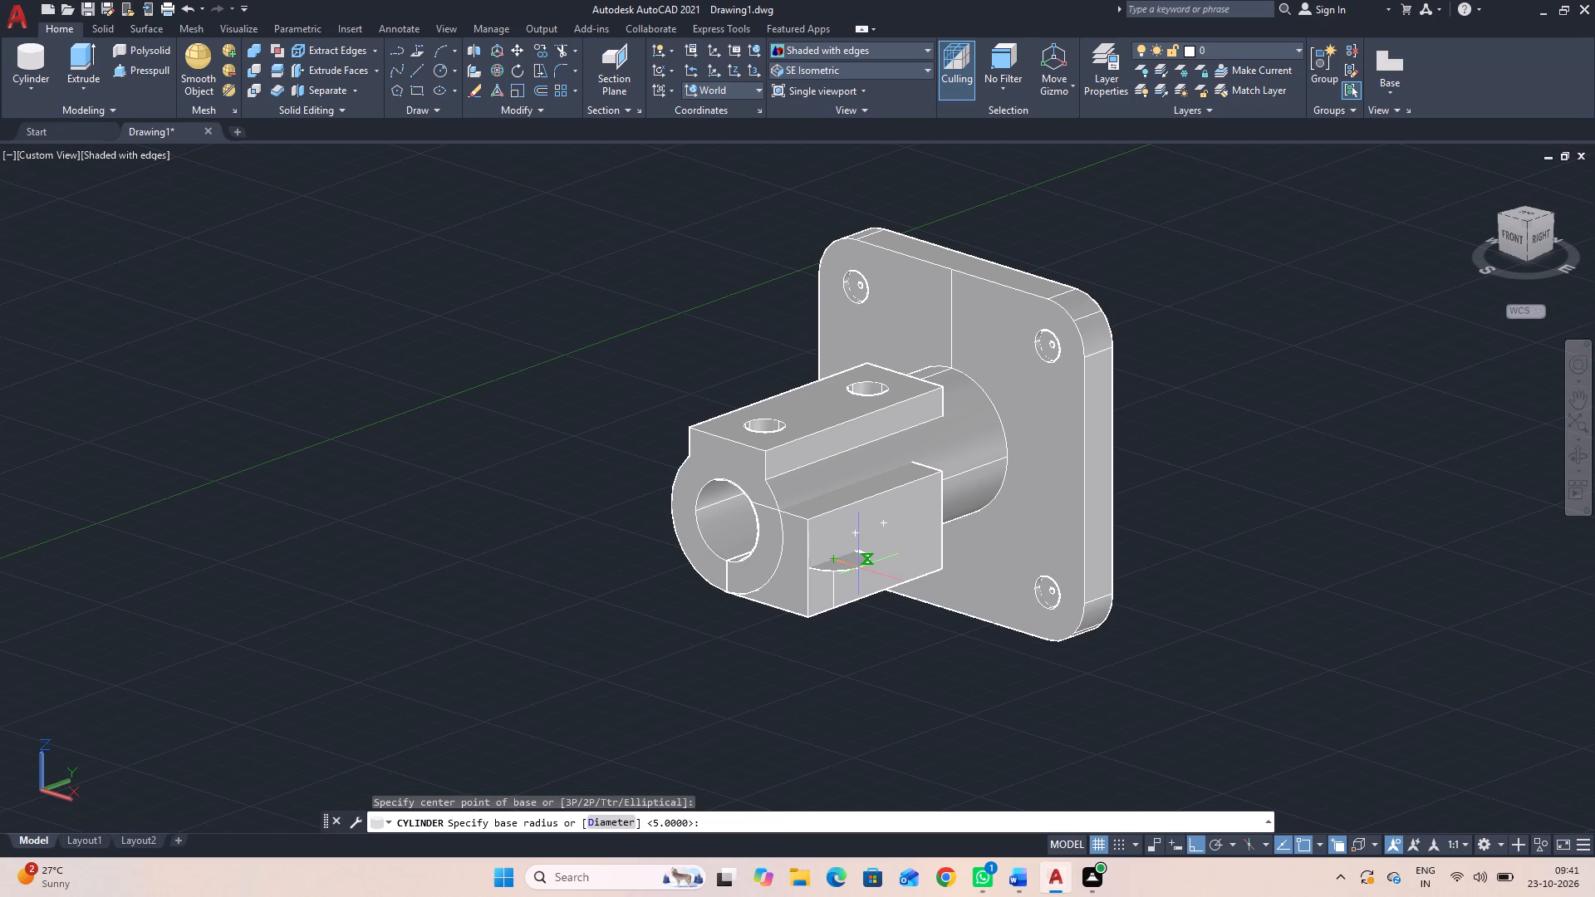
{"action": "key", "text": "5"}
{"action": "key", "text": "Return"}
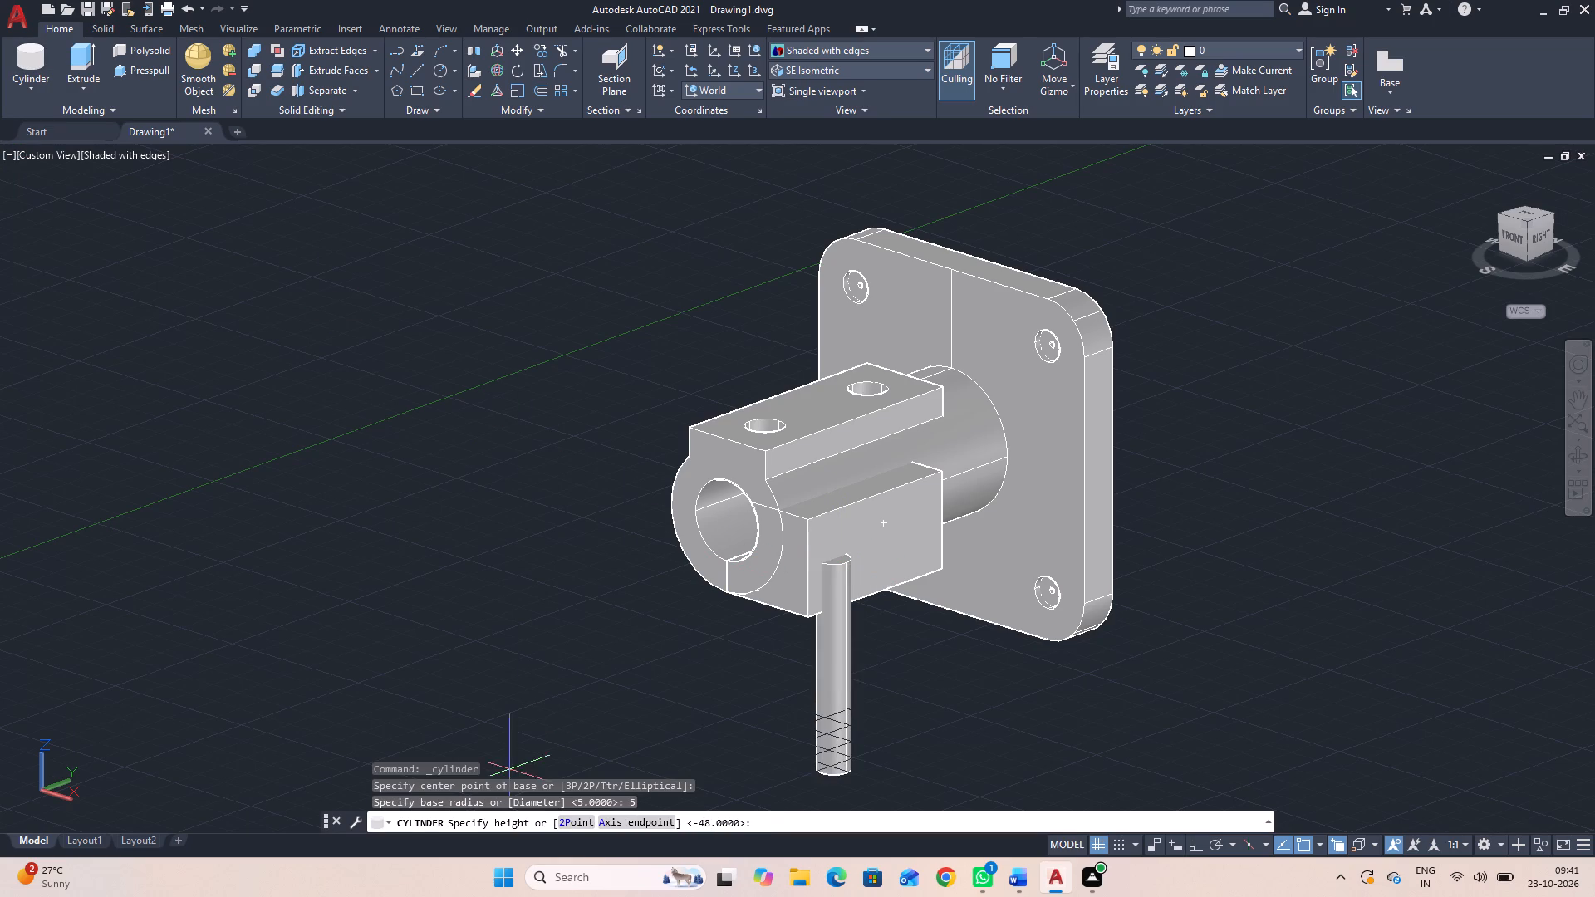
{"action": "left_click", "coordinate": [625, 818]}
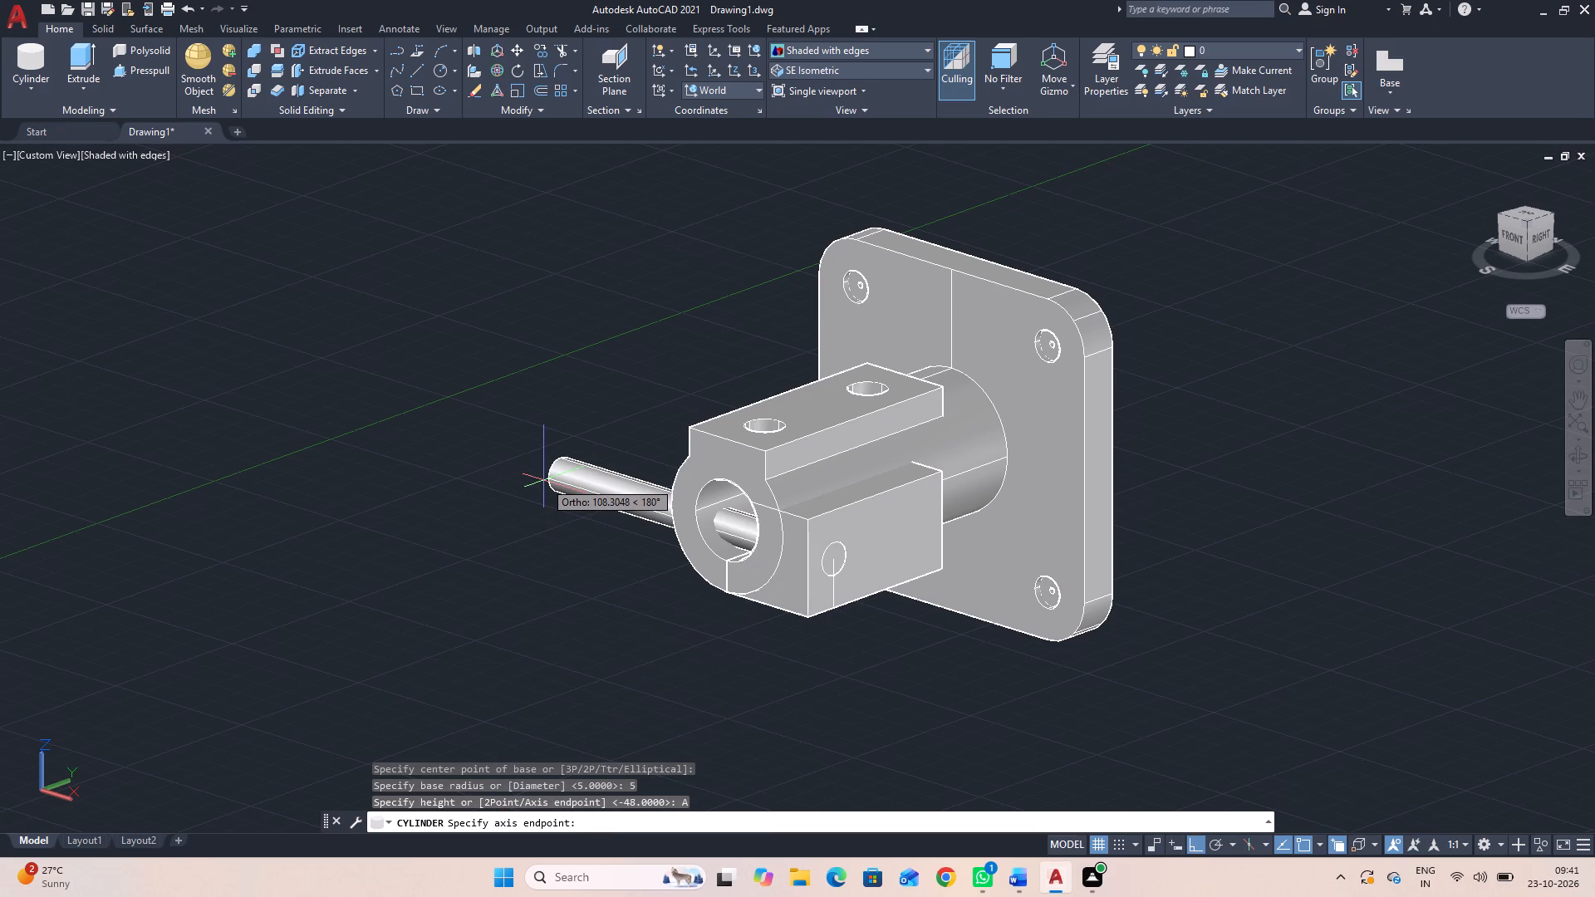
{"action": "type", "text": "11"}
{"action": "key", "text": "Return"}
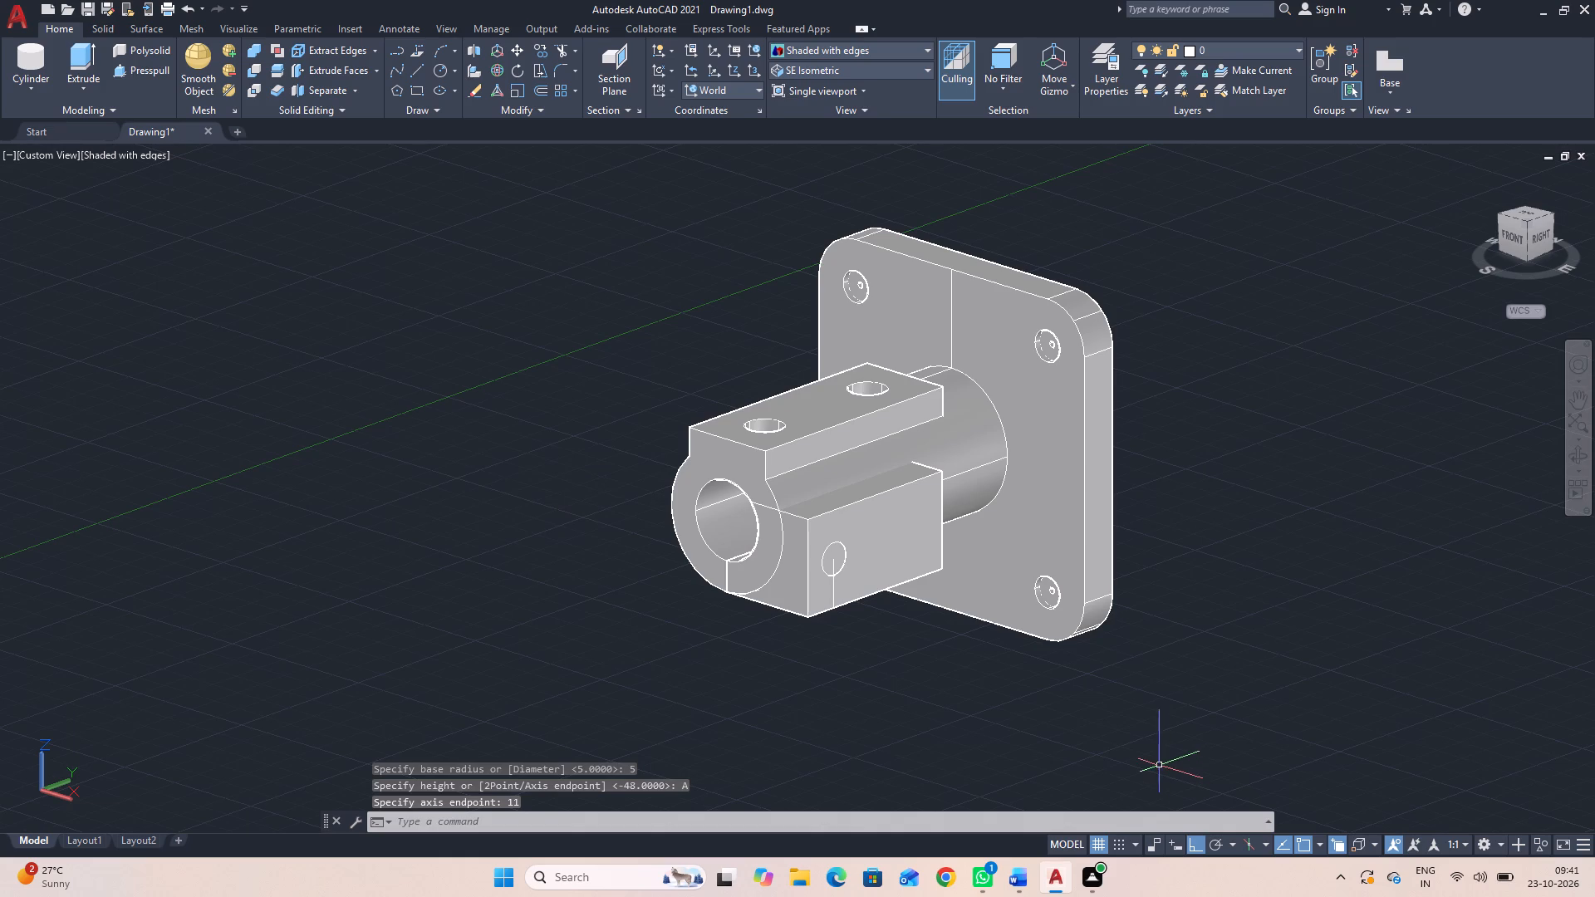
Create a second radius 5 cylinder 25 units from the first centre toward the plate, its axis extending 11 units inward.
{"action": "key", "text": "space"}
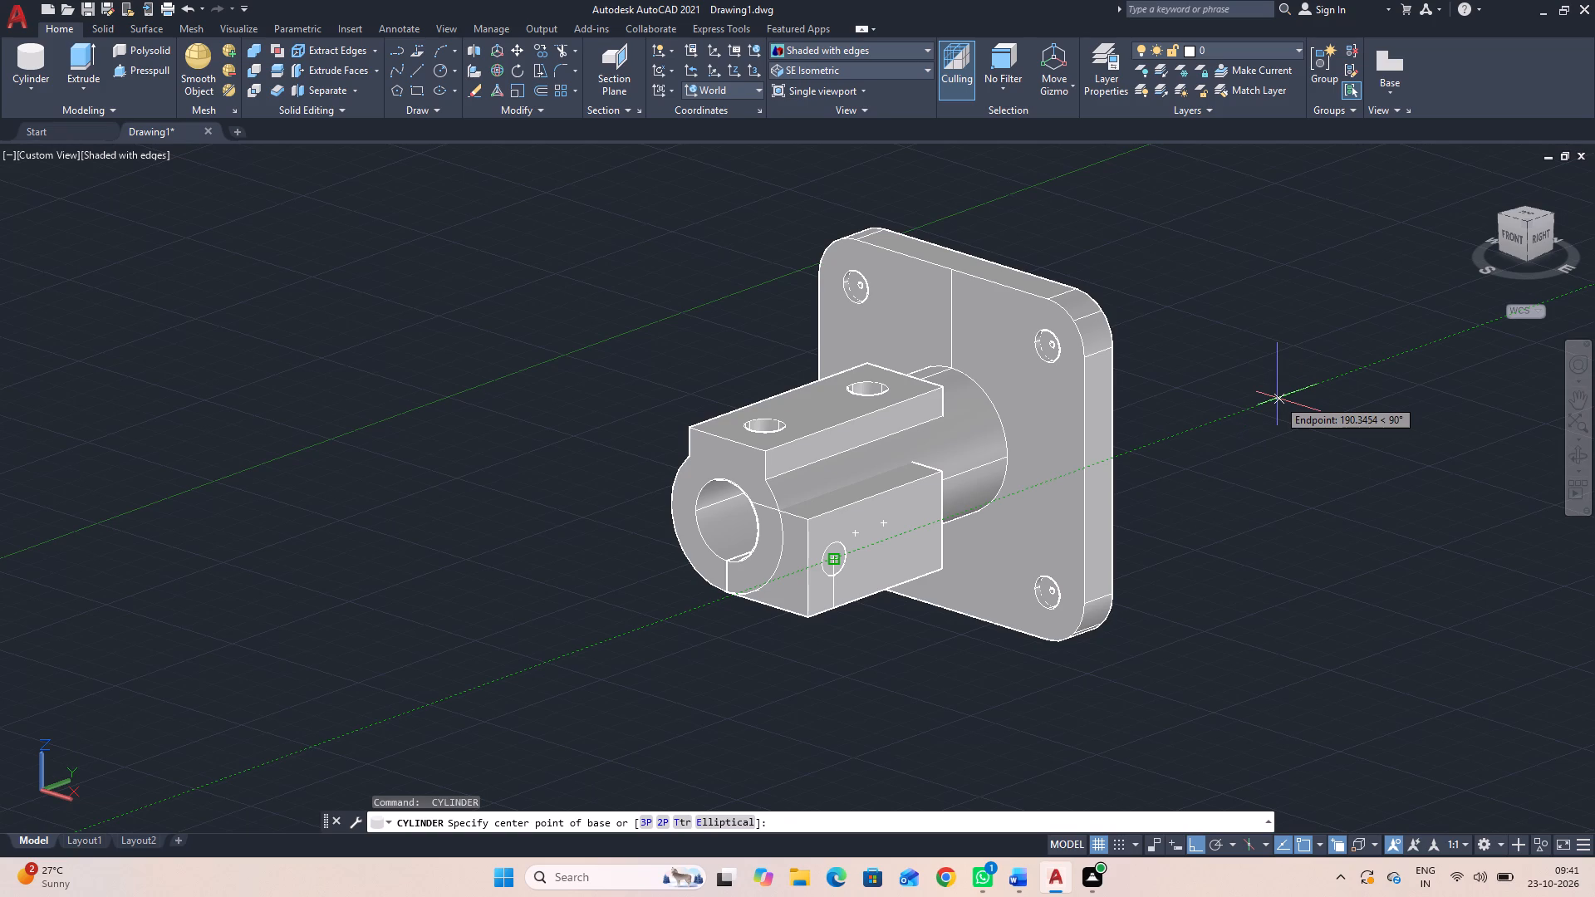
{"action": "type", "text": "25"}
{"action": "key", "text": "Return"}
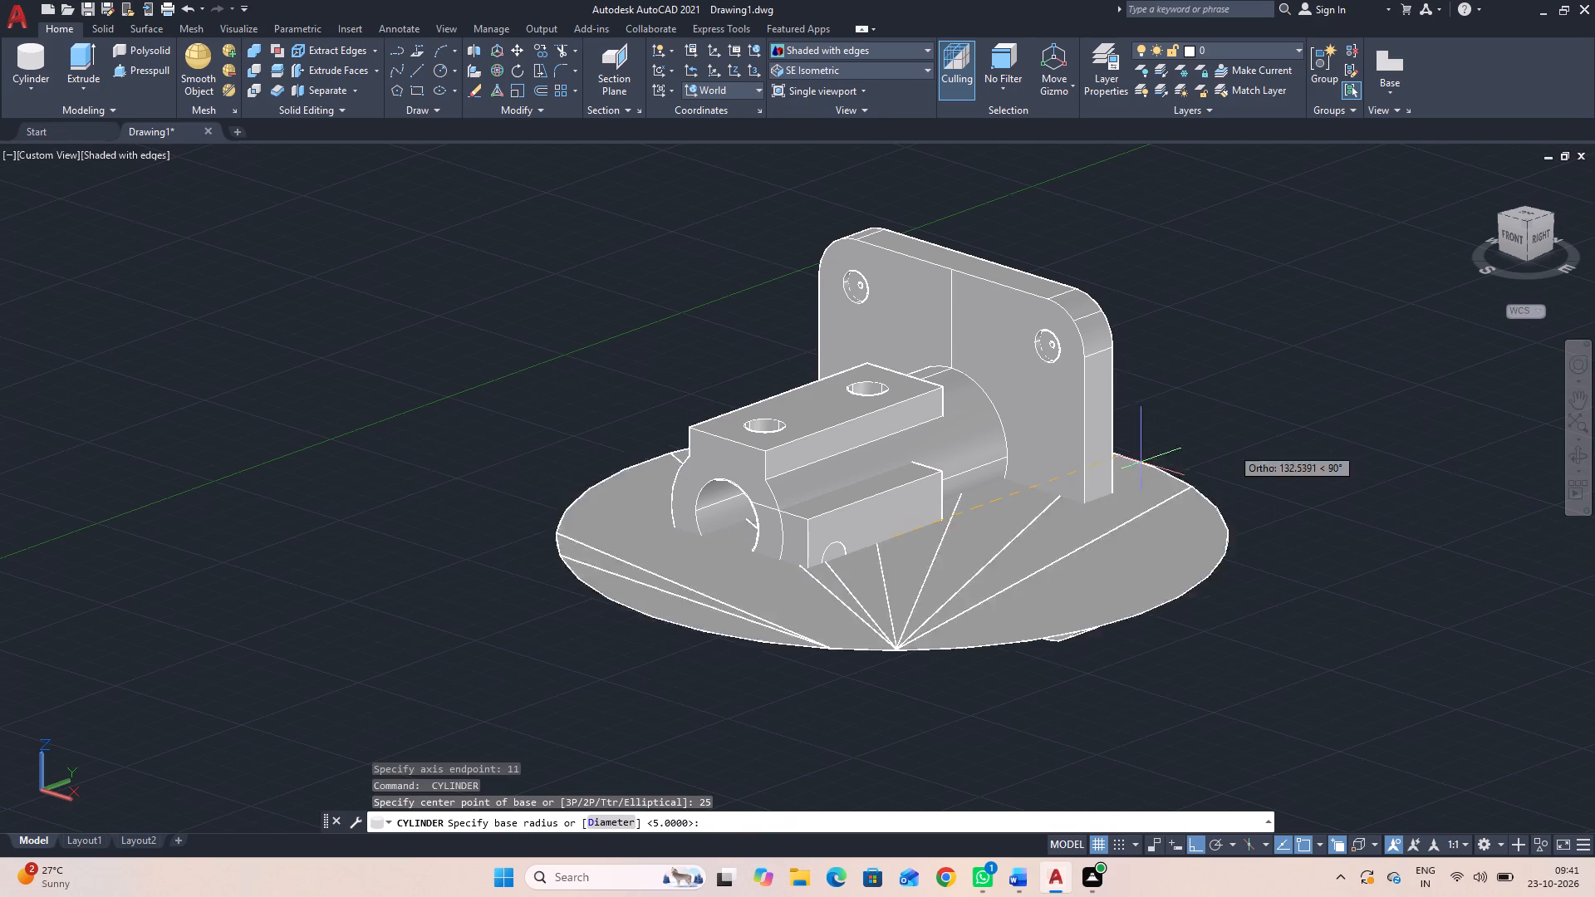
{"action": "key", "text": "5"}
{"action": "key", "text": "Return"}
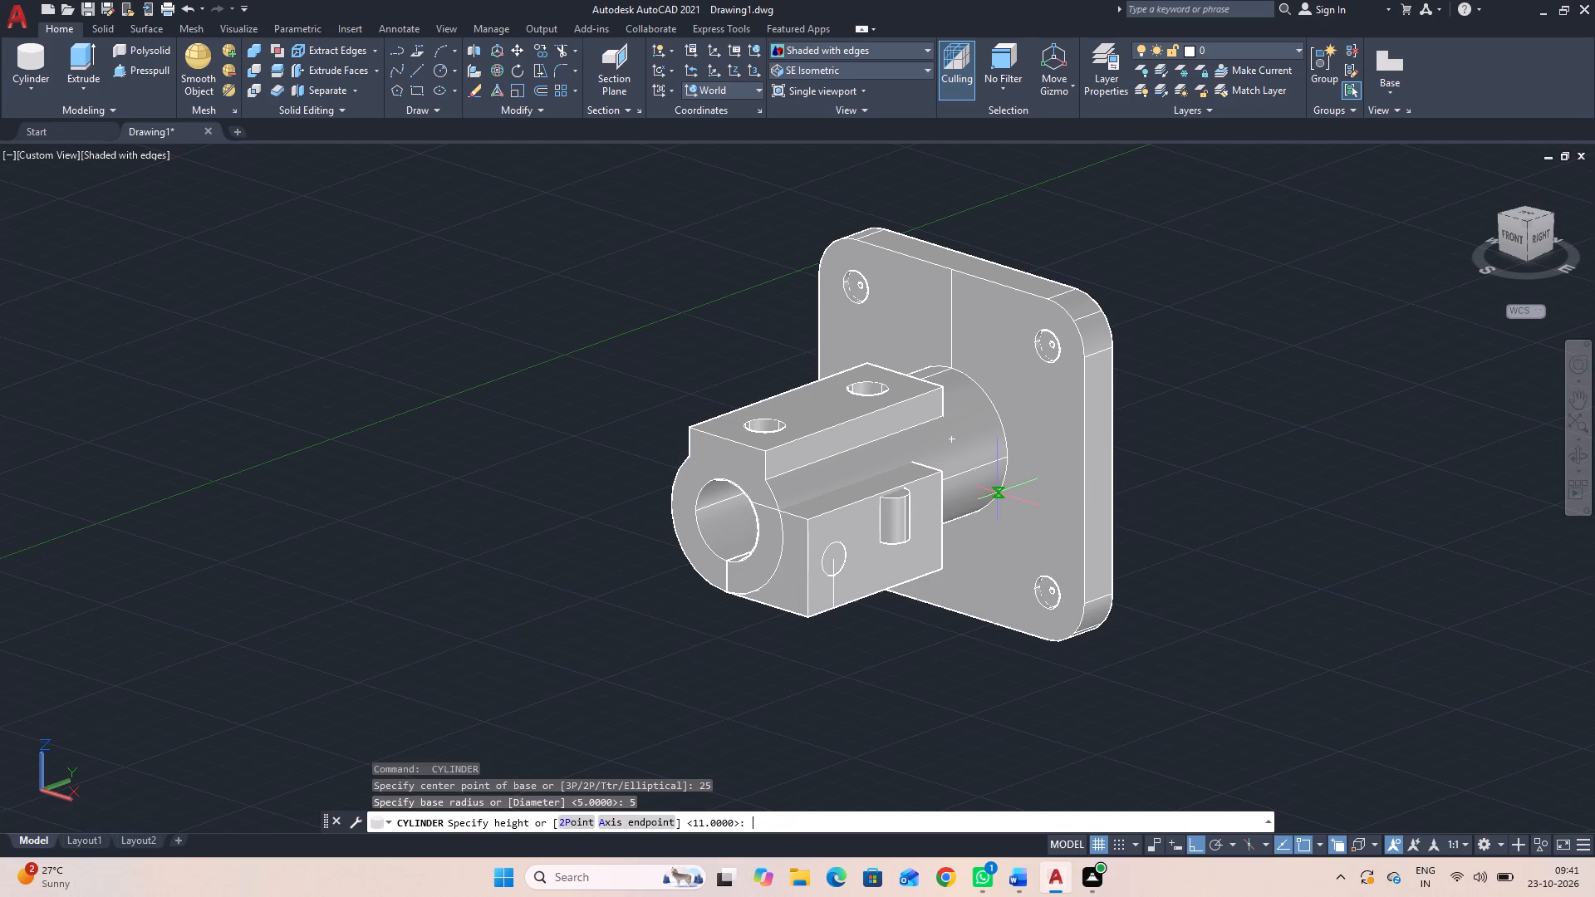
{"action": "left_click", "coordinate": [617, 812]}
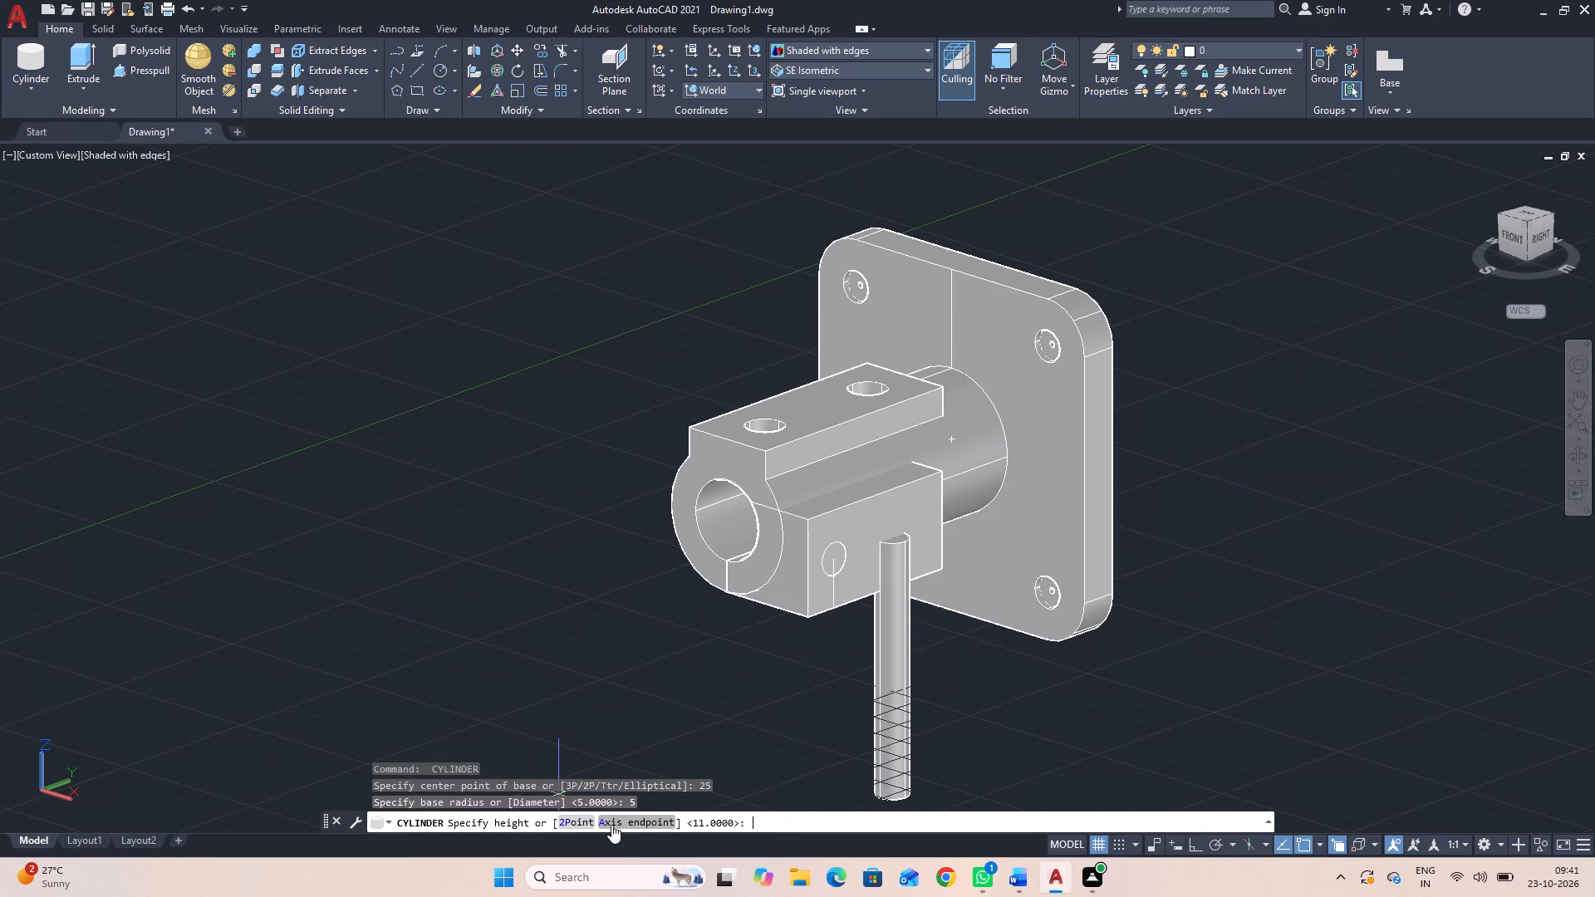
{"action": "left_click", "coordinate": [613, 820]}
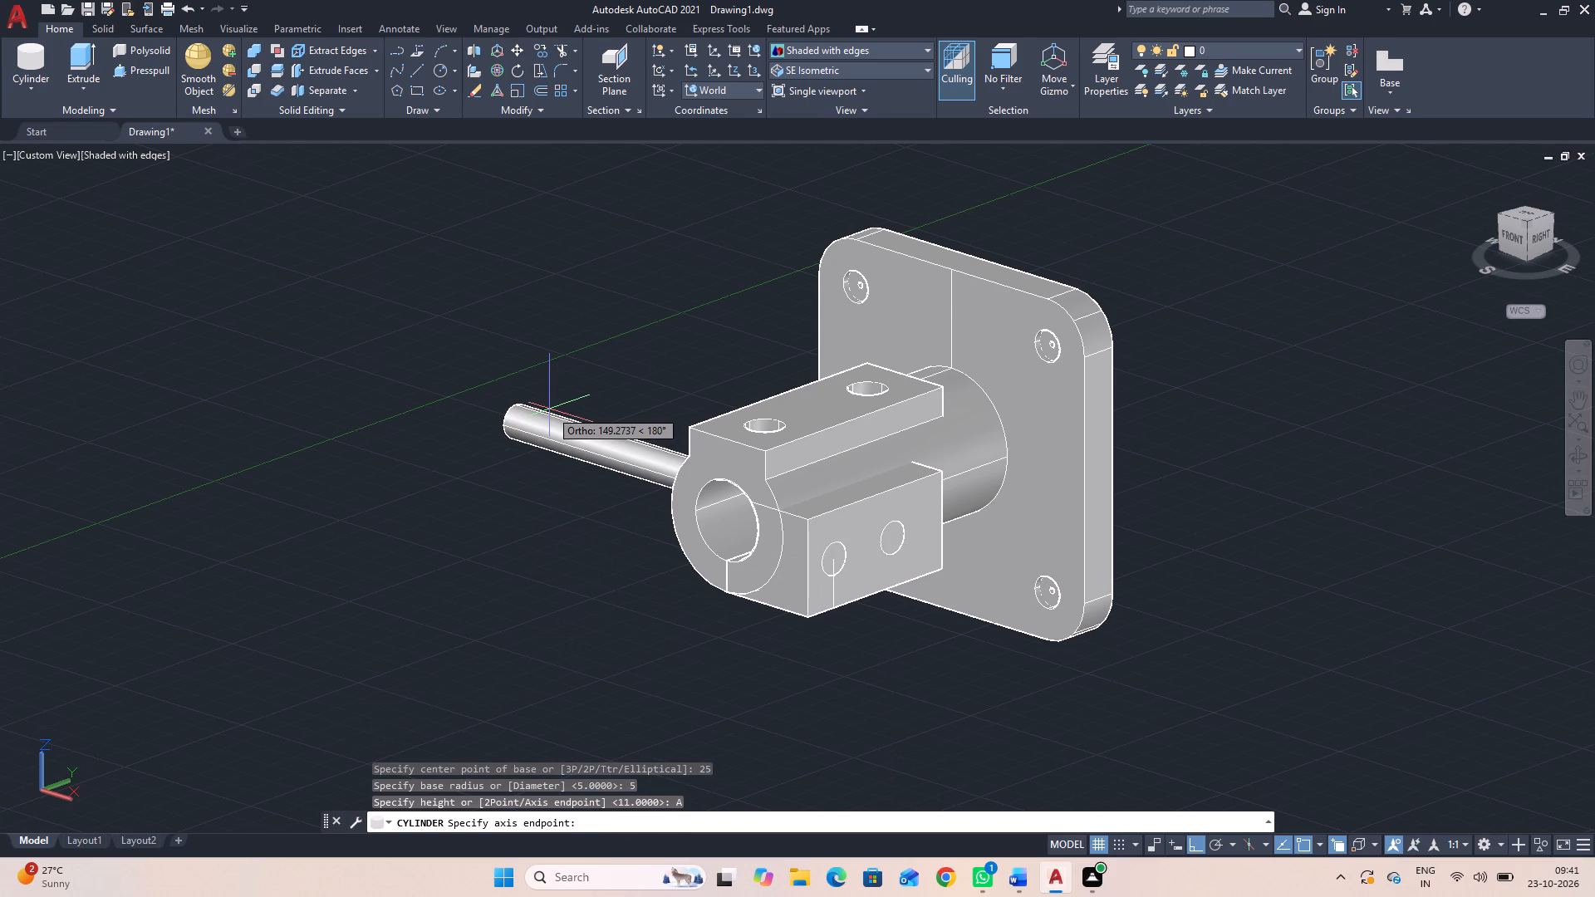
{"action": "type", "text": "11"}
{"action": "key", "text": "Return"}
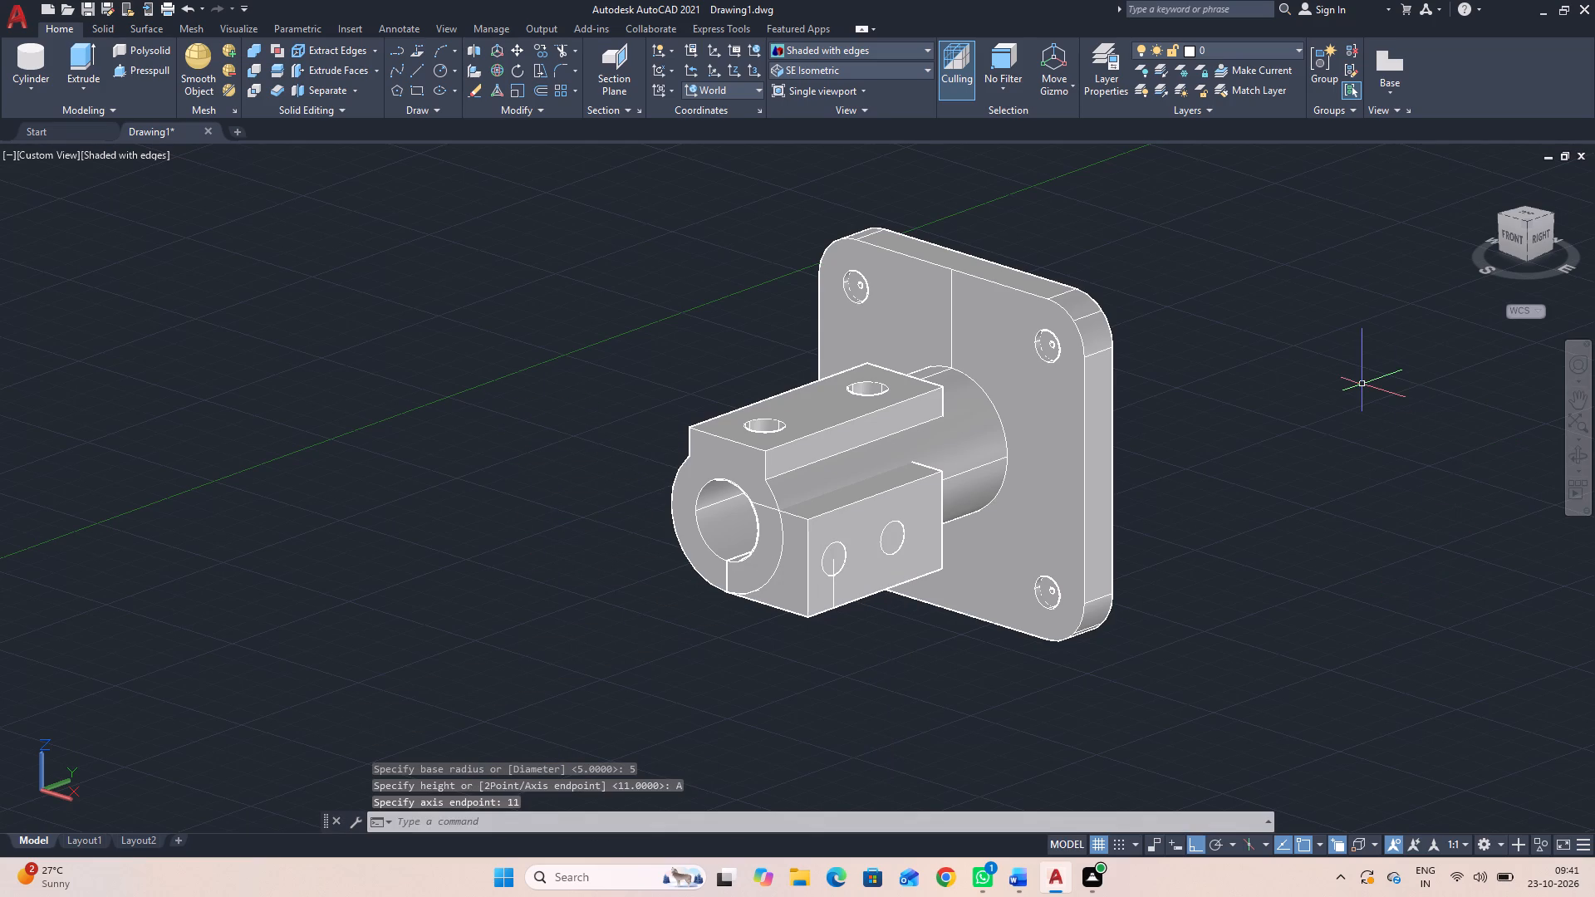
Subtract the two radius 5 cylinders from the main body and side block together.
{"action": "type", "text": "su"}
{"action": "key", "text": "space"}
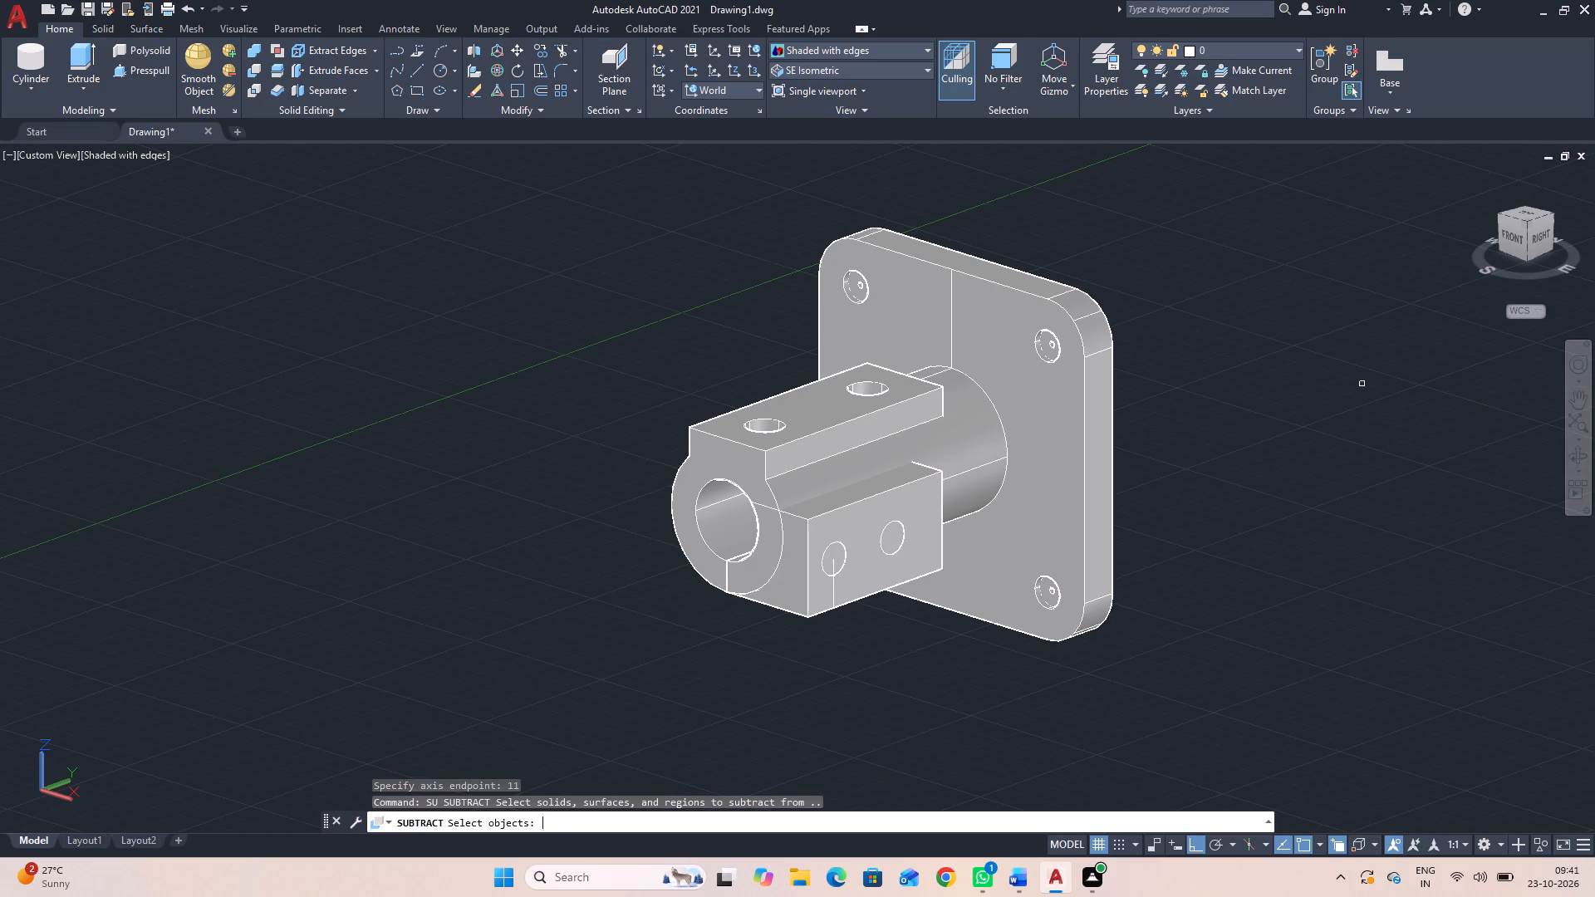
{"action": "left_click", "coordinate": [1048, 504]}
{"action": "left_click", "coordinate": [914, 504]}
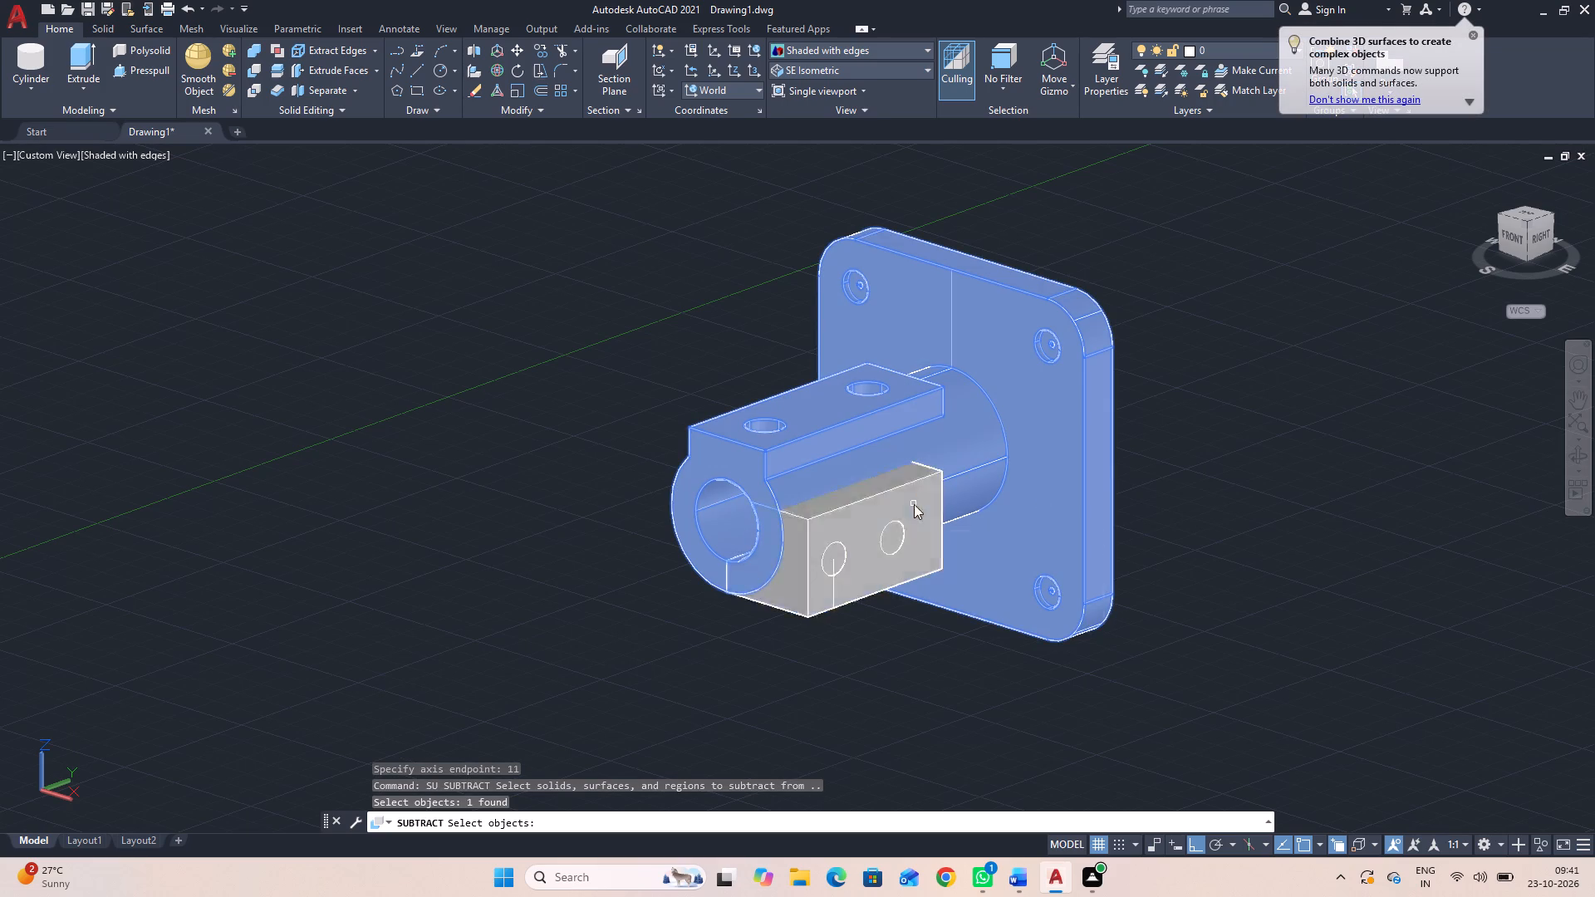
{"action": "key", "text": "space"}
{"action": "key", "text": "space"}
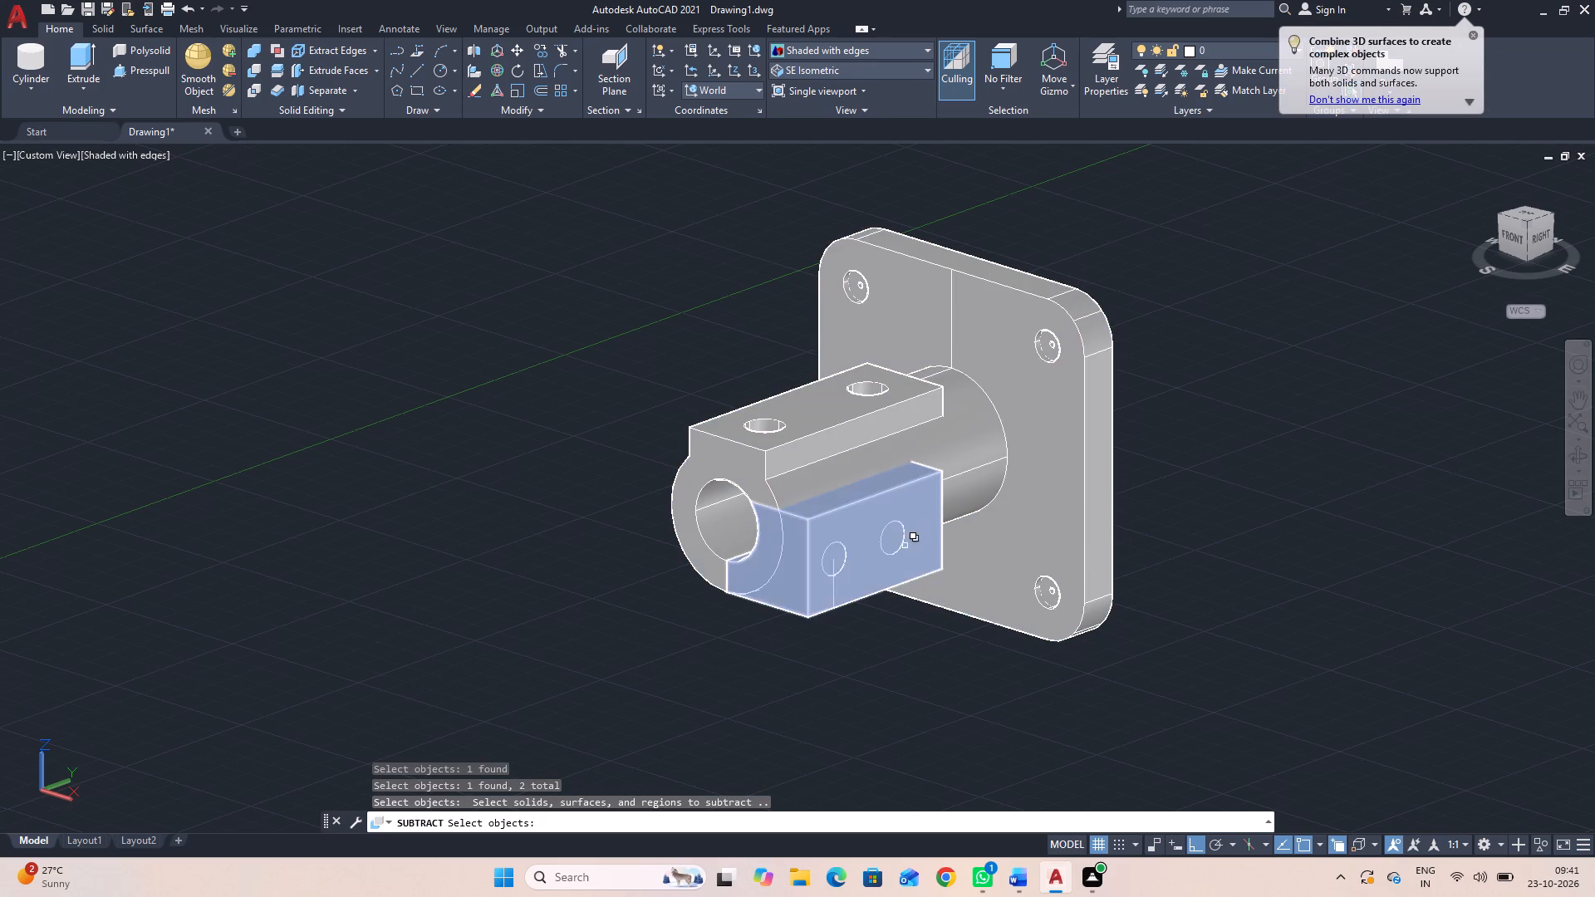
{"action": "left_click", "coordinate": [894, 540]}
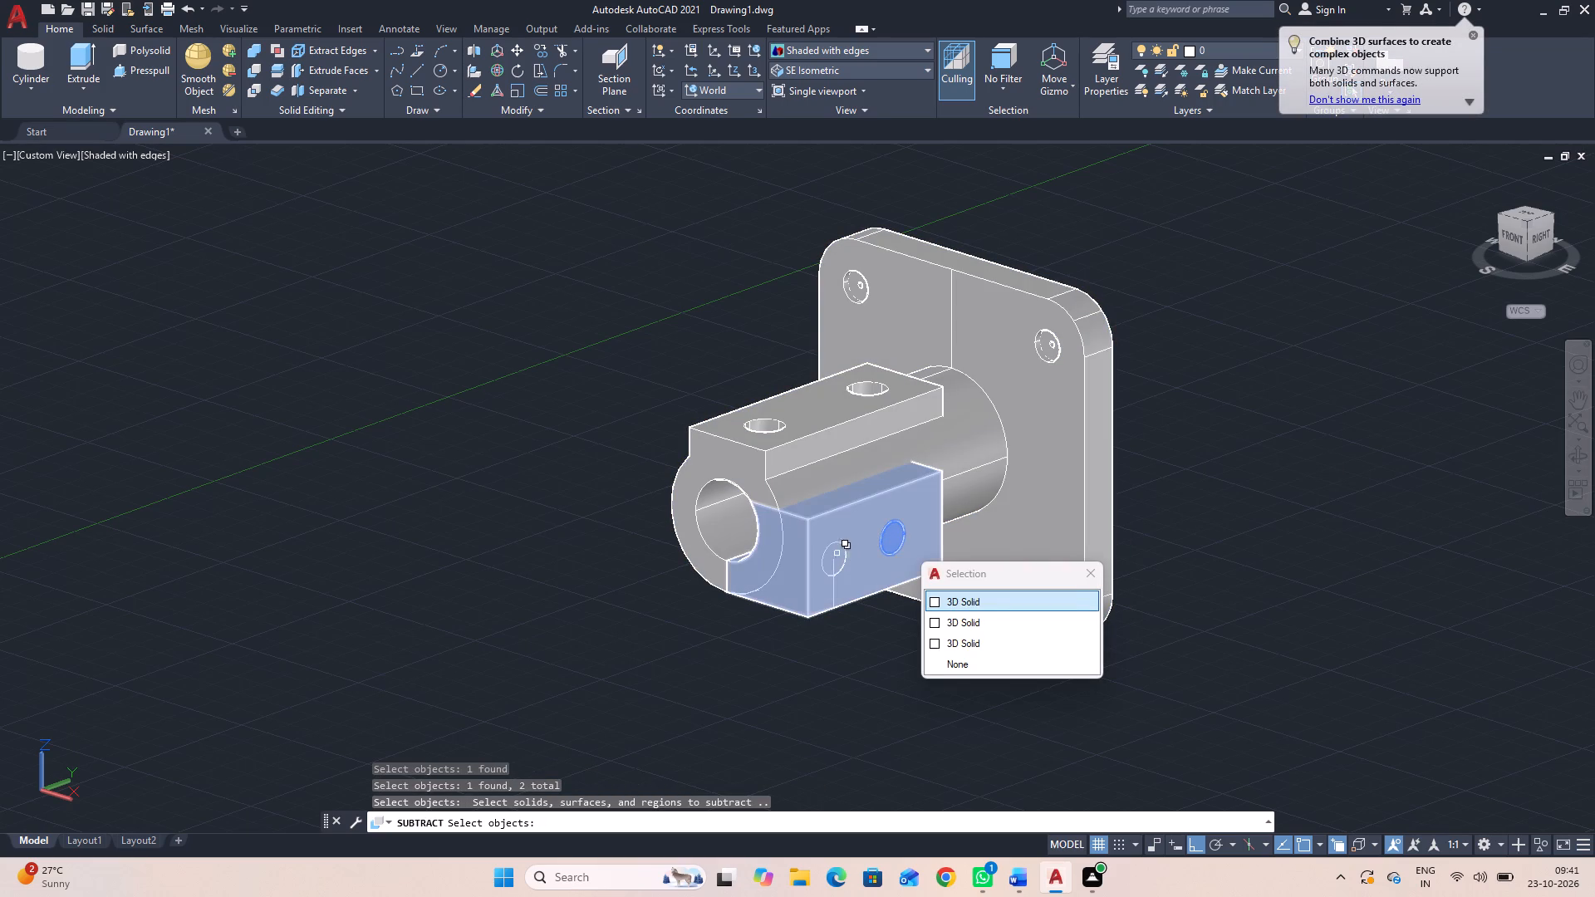
{"action": "left_click", "coordinate": [839, 554]}
{"action": "key", "text": "space"}
{"action": "key", "text": "space"}
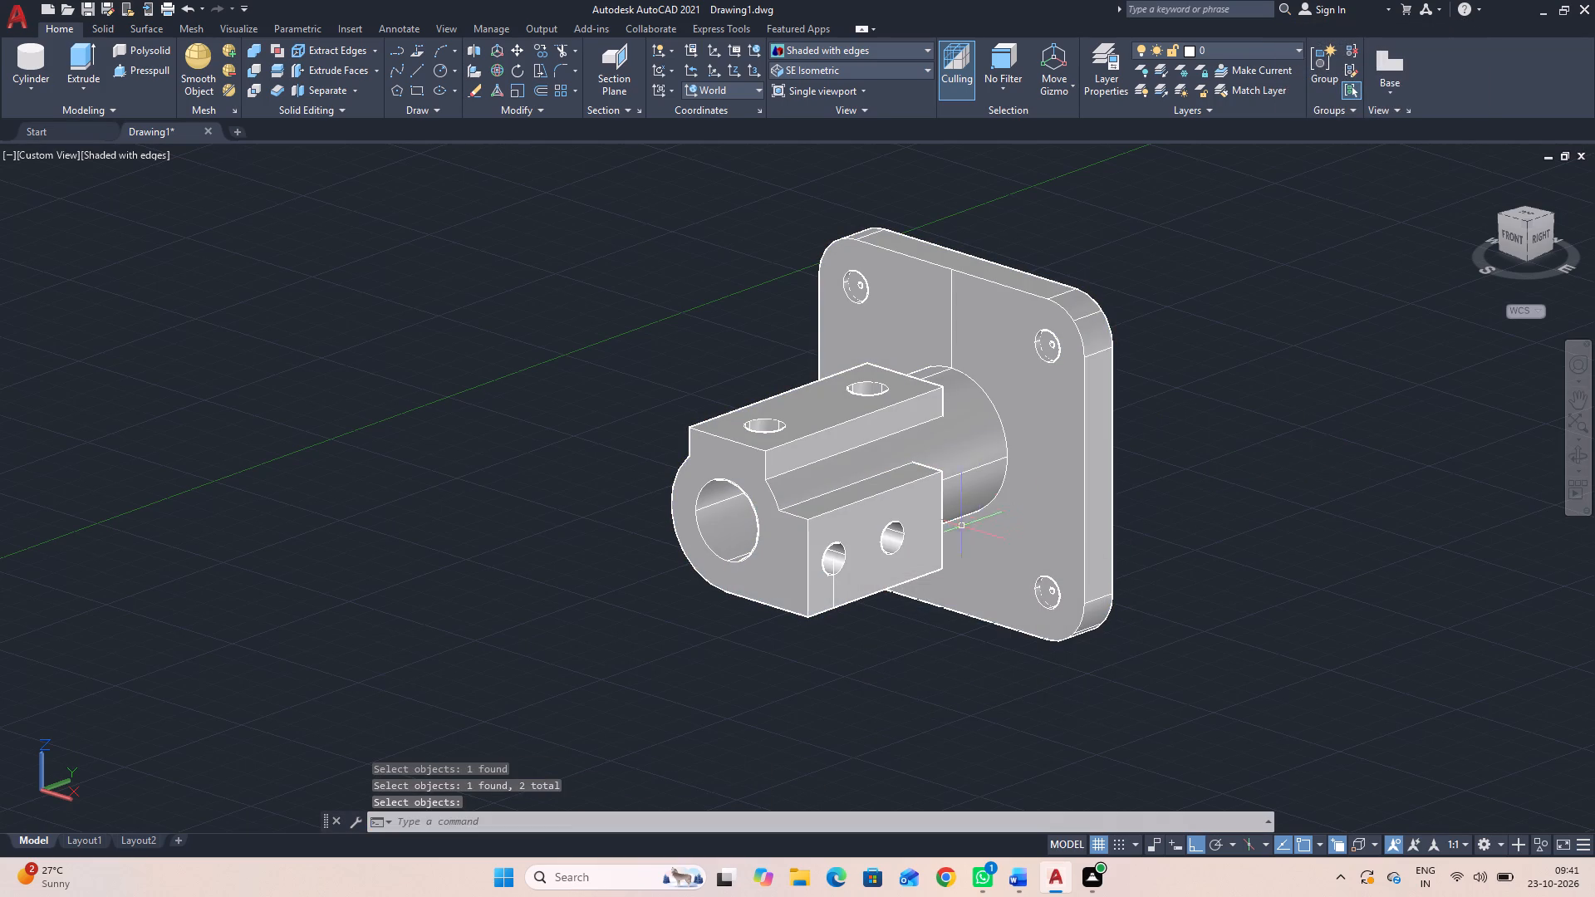
Delete the vertical guide line on the side block's outer face.
{"action": "left_click", "coordinate": [834, 564]}
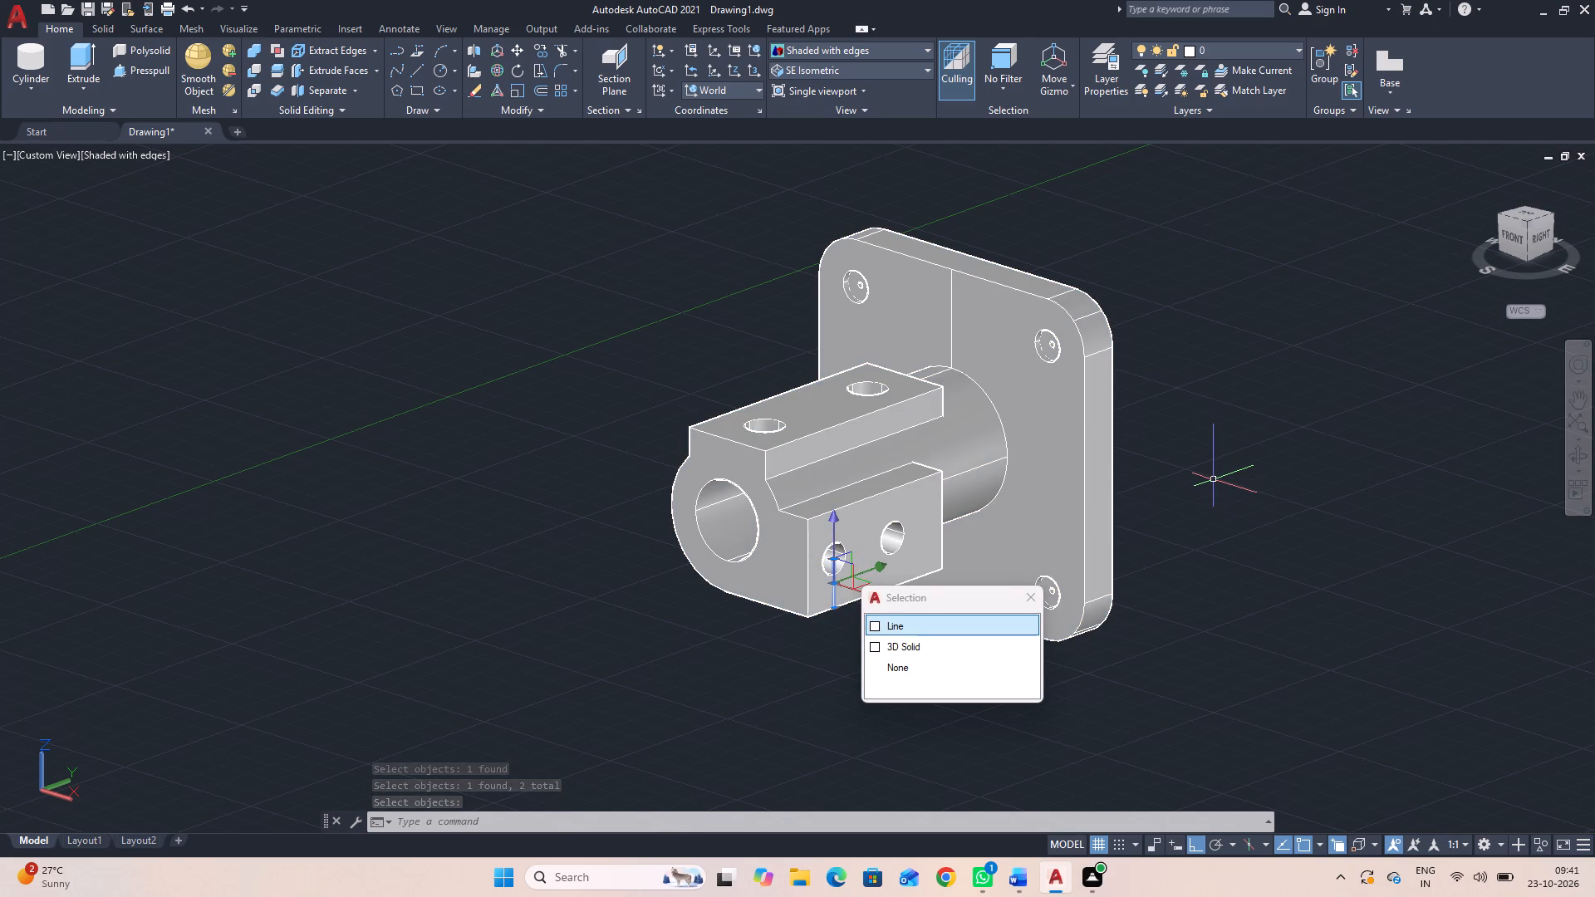
{"action": "key", "text": "Delete"}
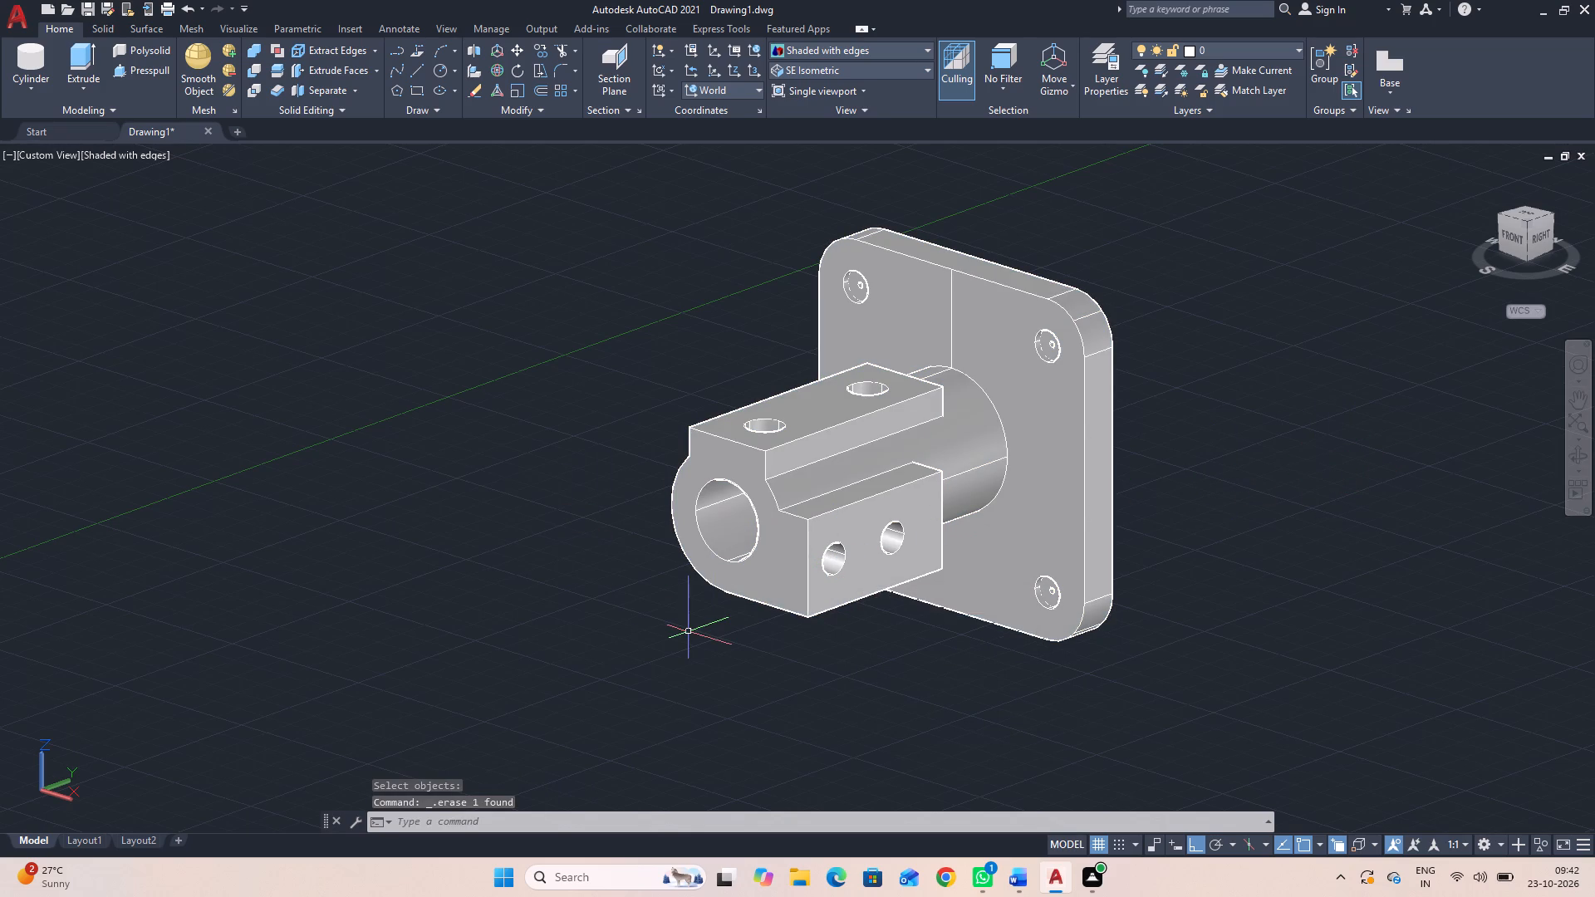
Draw an 11-unit line inward along the bottom front edge from the side block's lower outer corner.
{"action": "key", "text": "l"}
{"action": "key", "text": "space"}
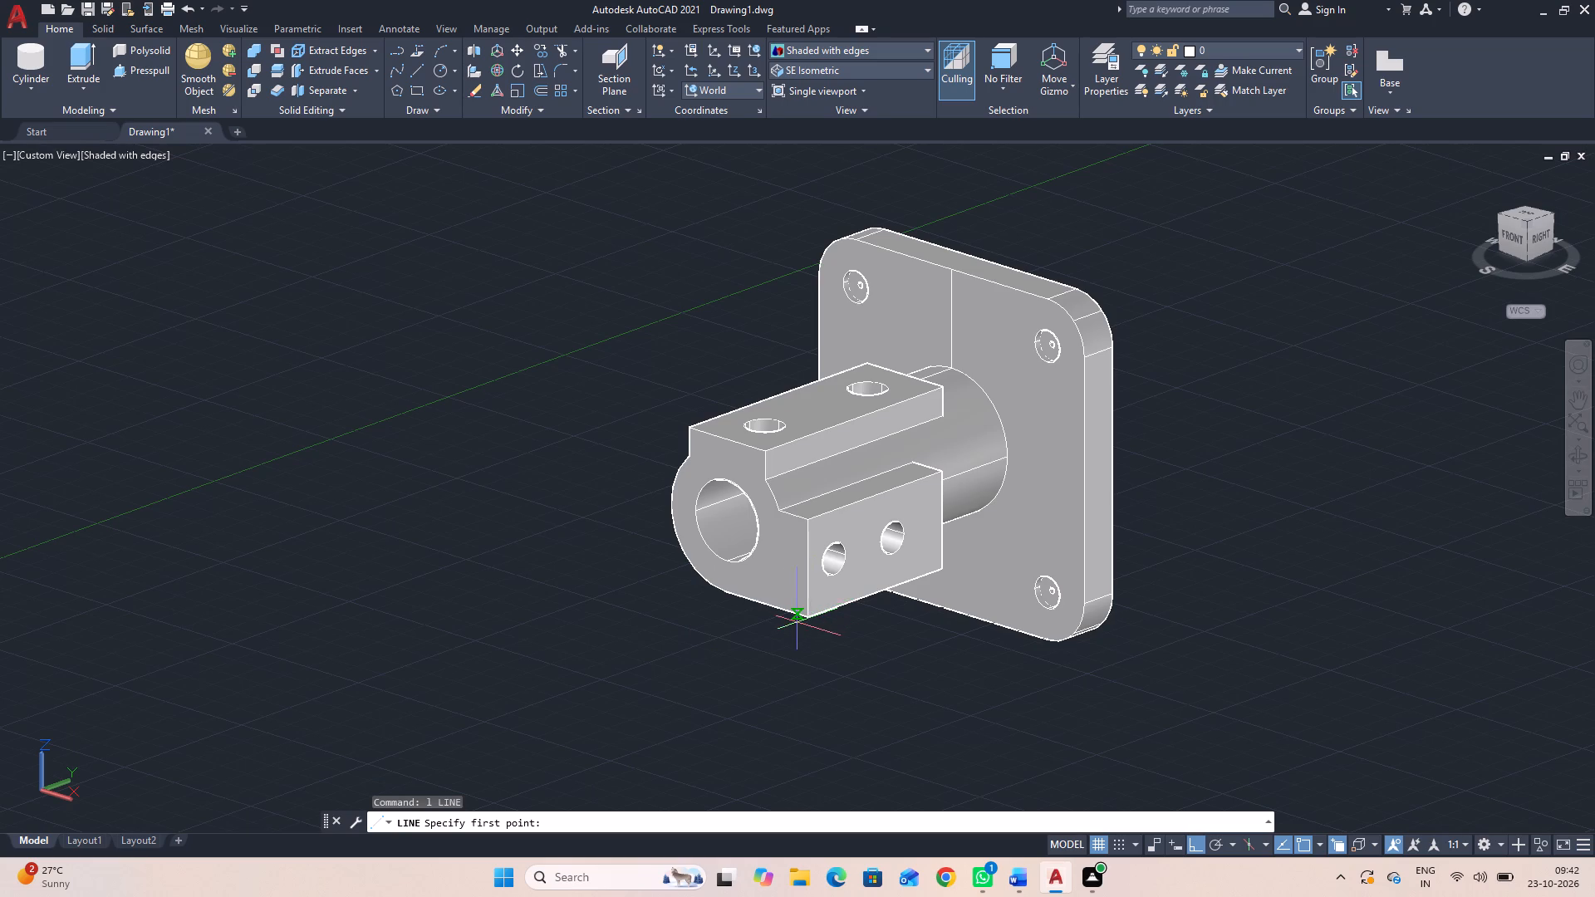
{"action": "left_click", "coordinate": [809, 620]}
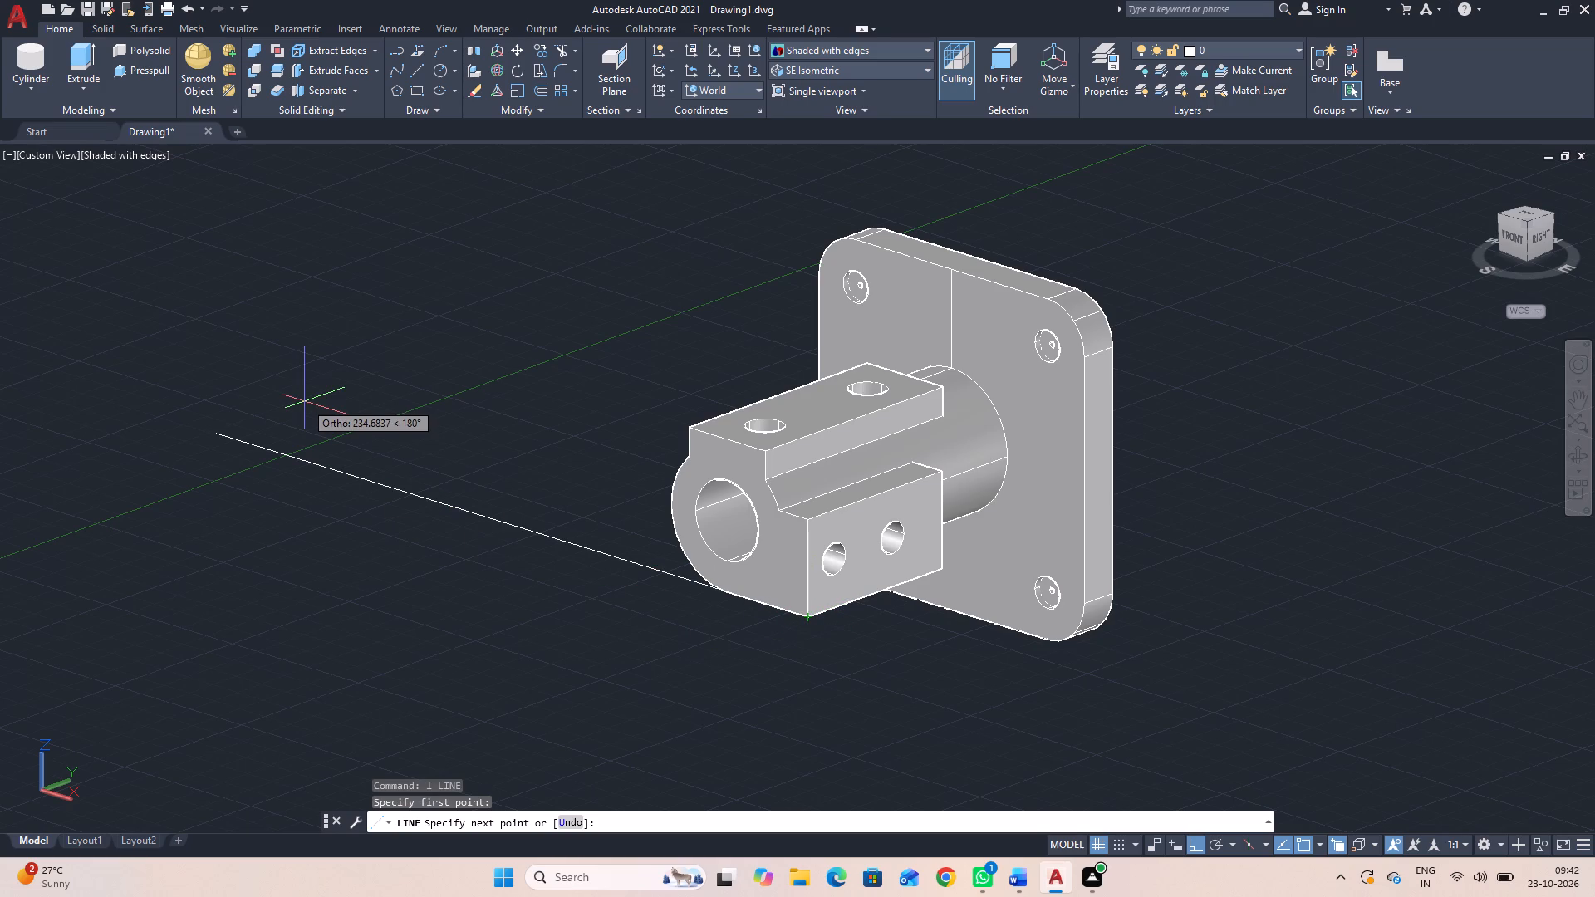
{"action": "type", "text": "11"}
{"action": "key", "text": "Return"}
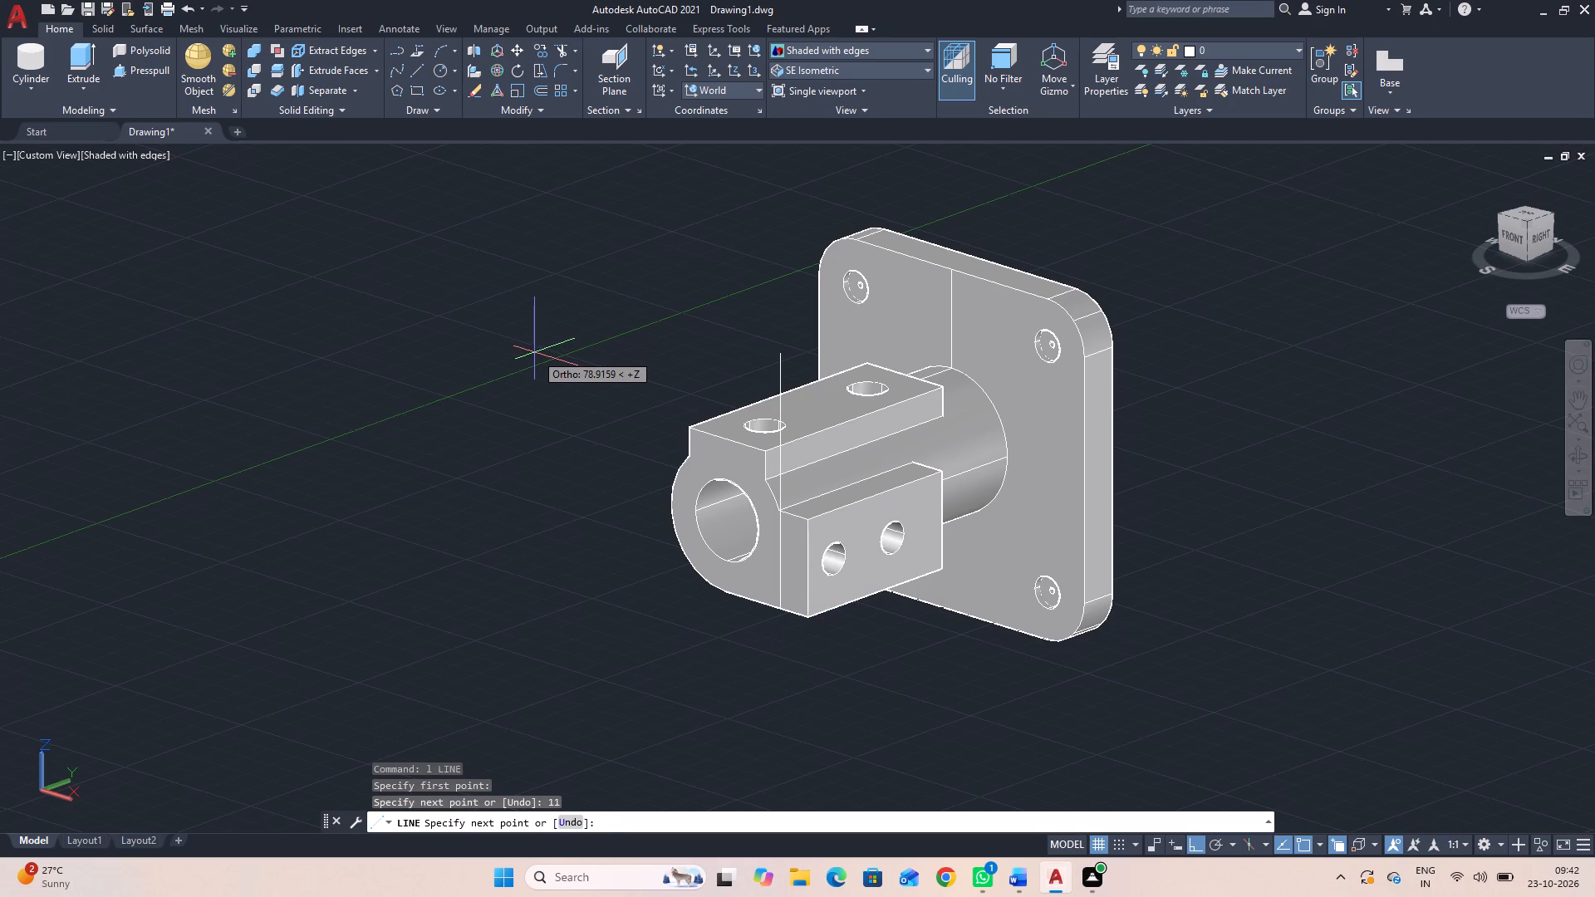
{"action": "key", "text": "Escape"}
Draw a 6 x 19 line rectangle on the side block's front face, starting 5.5 units above the 11-unit line's inner end.
{"action": "key", "text": "space"}
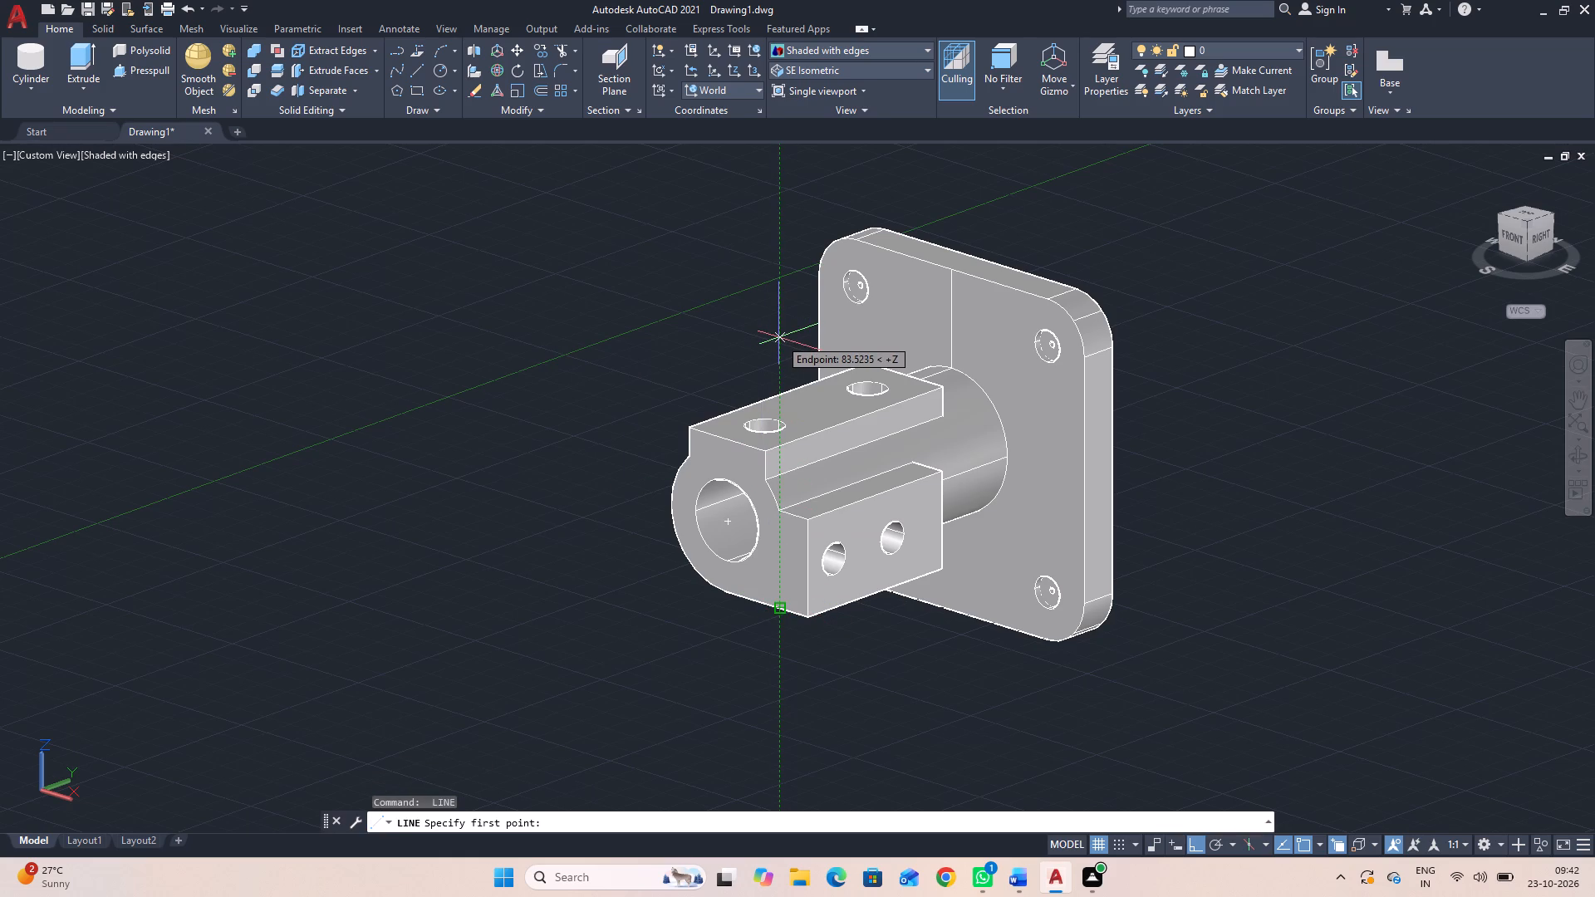
{"action": "type", "text": "5.5"}
{"action": "key", "text": "Return"}
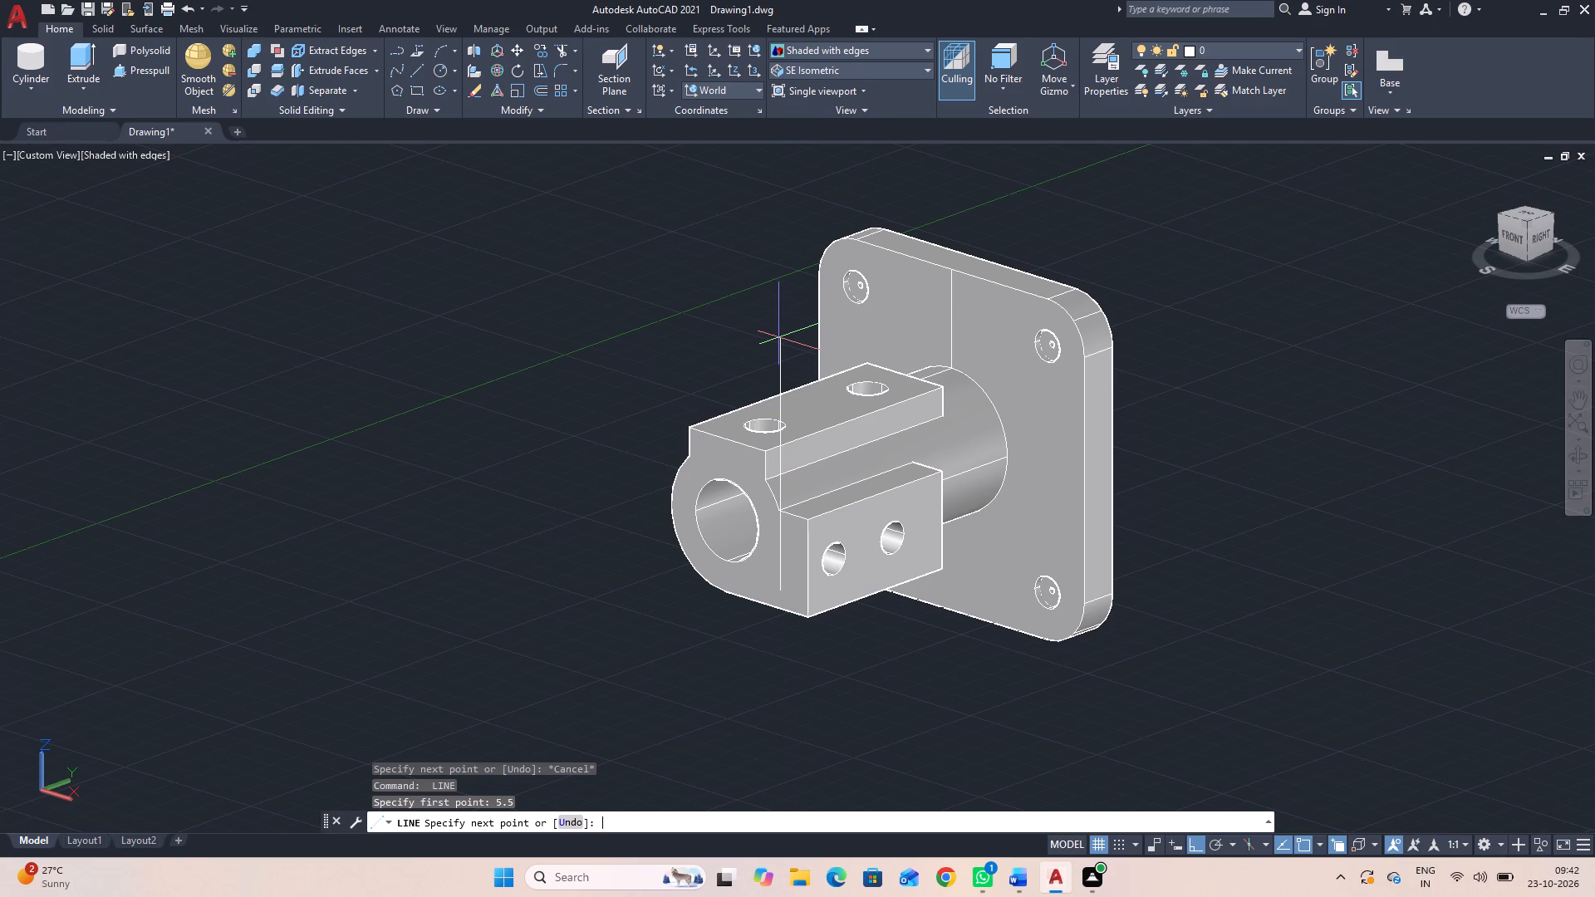
{"action": "type", "text": "19"}
{"action": "key", "text": "Return"}
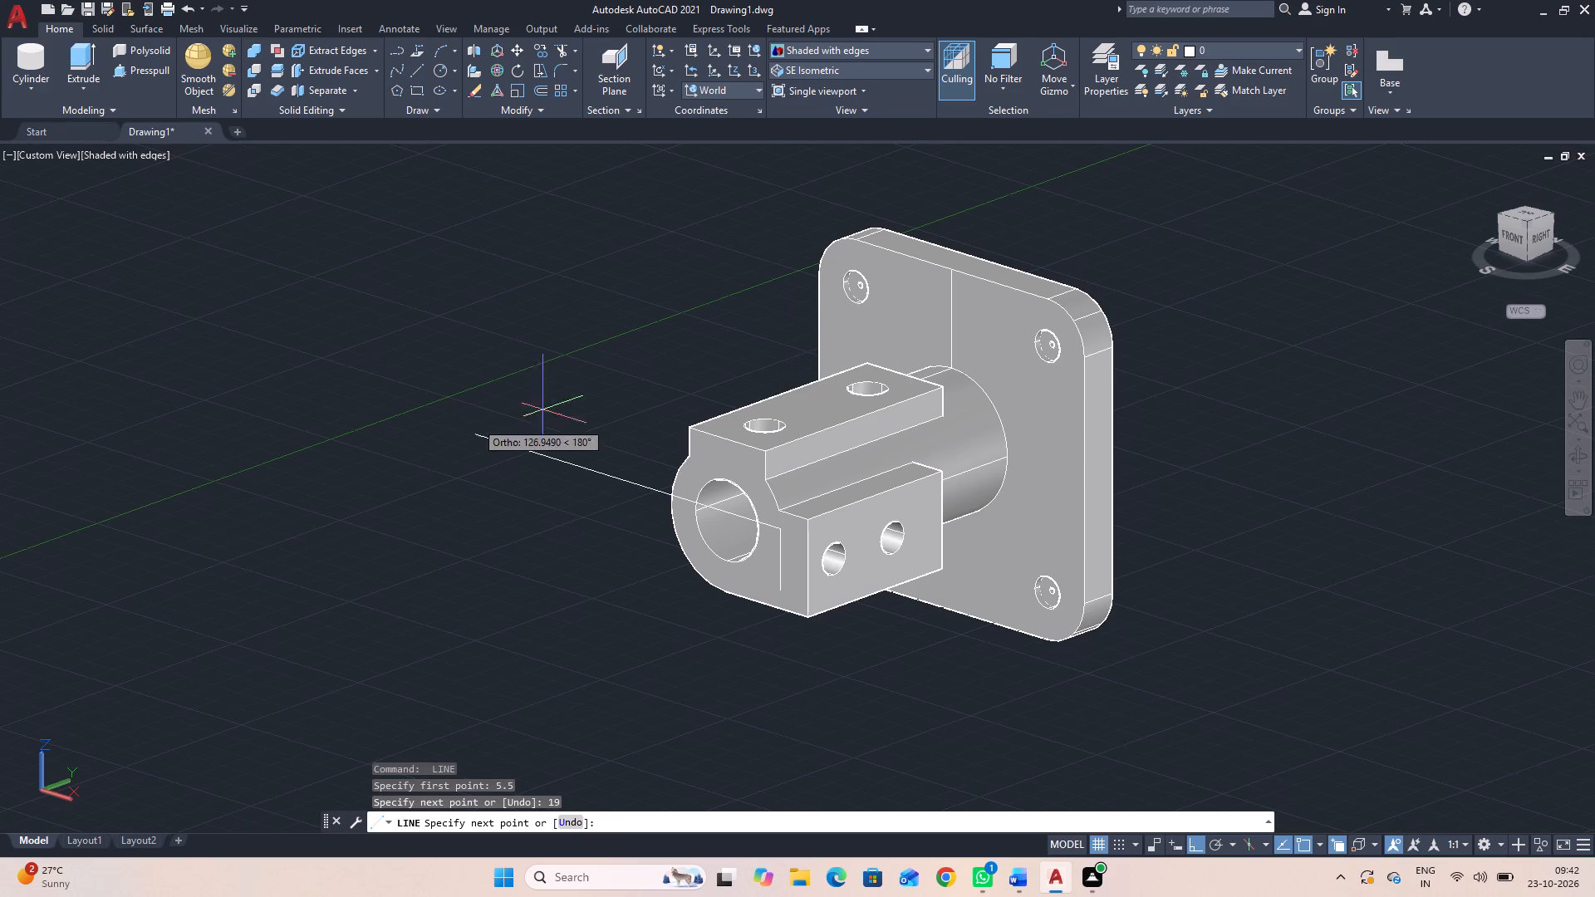
{"action": "key", "text": "6"}
{"action": "key", "text": "Return"}
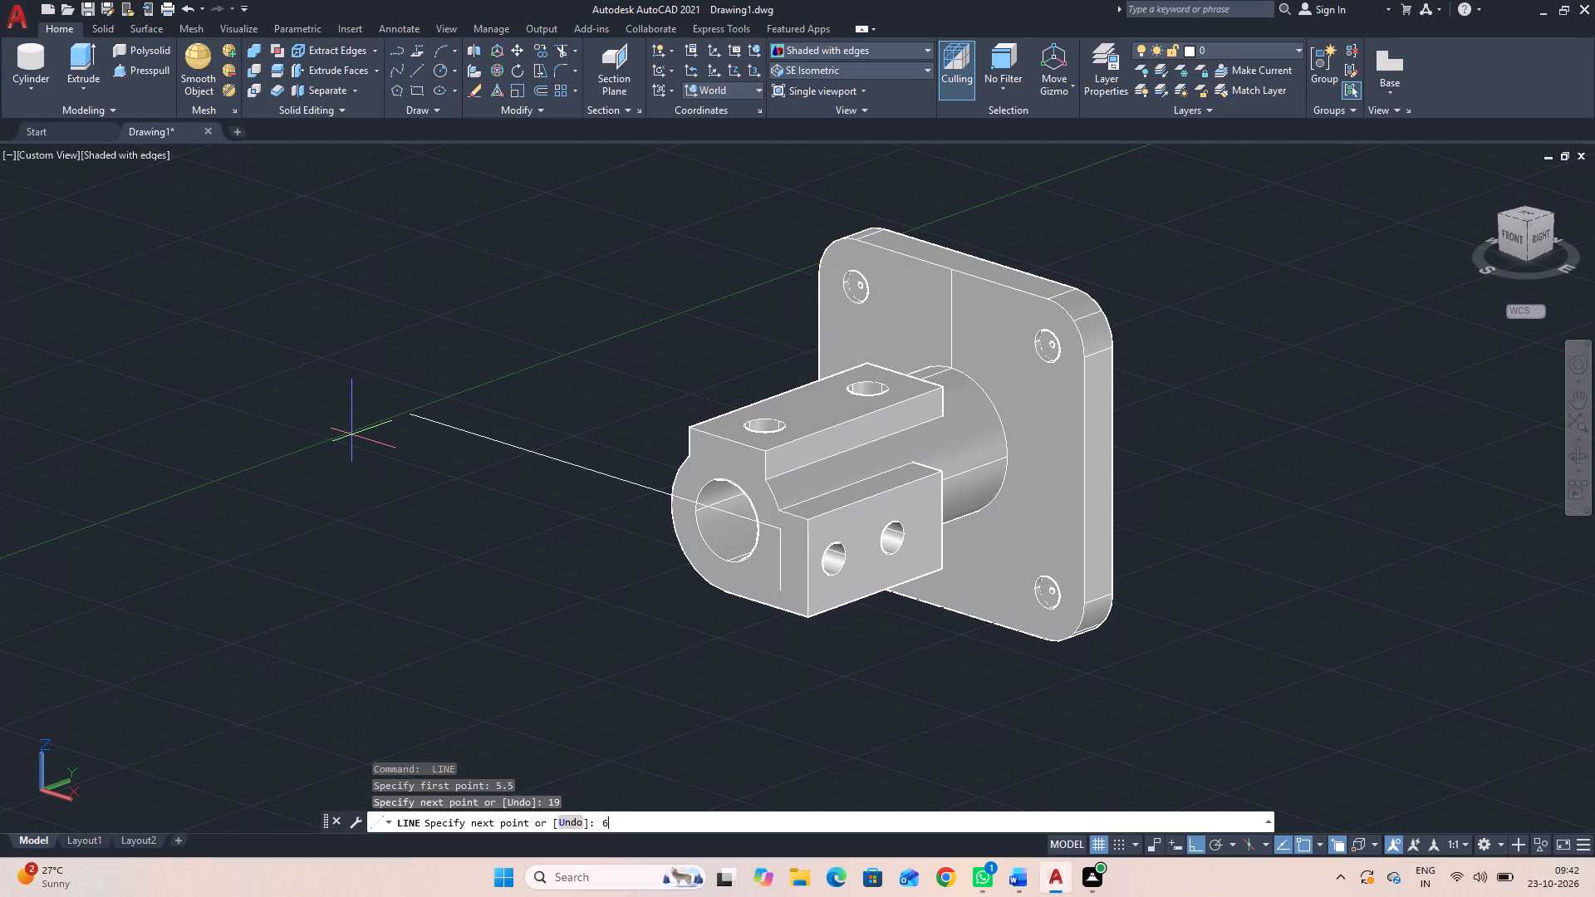
{"action": "type", "text": "19"}
{"action": "key", "text": "Return"}
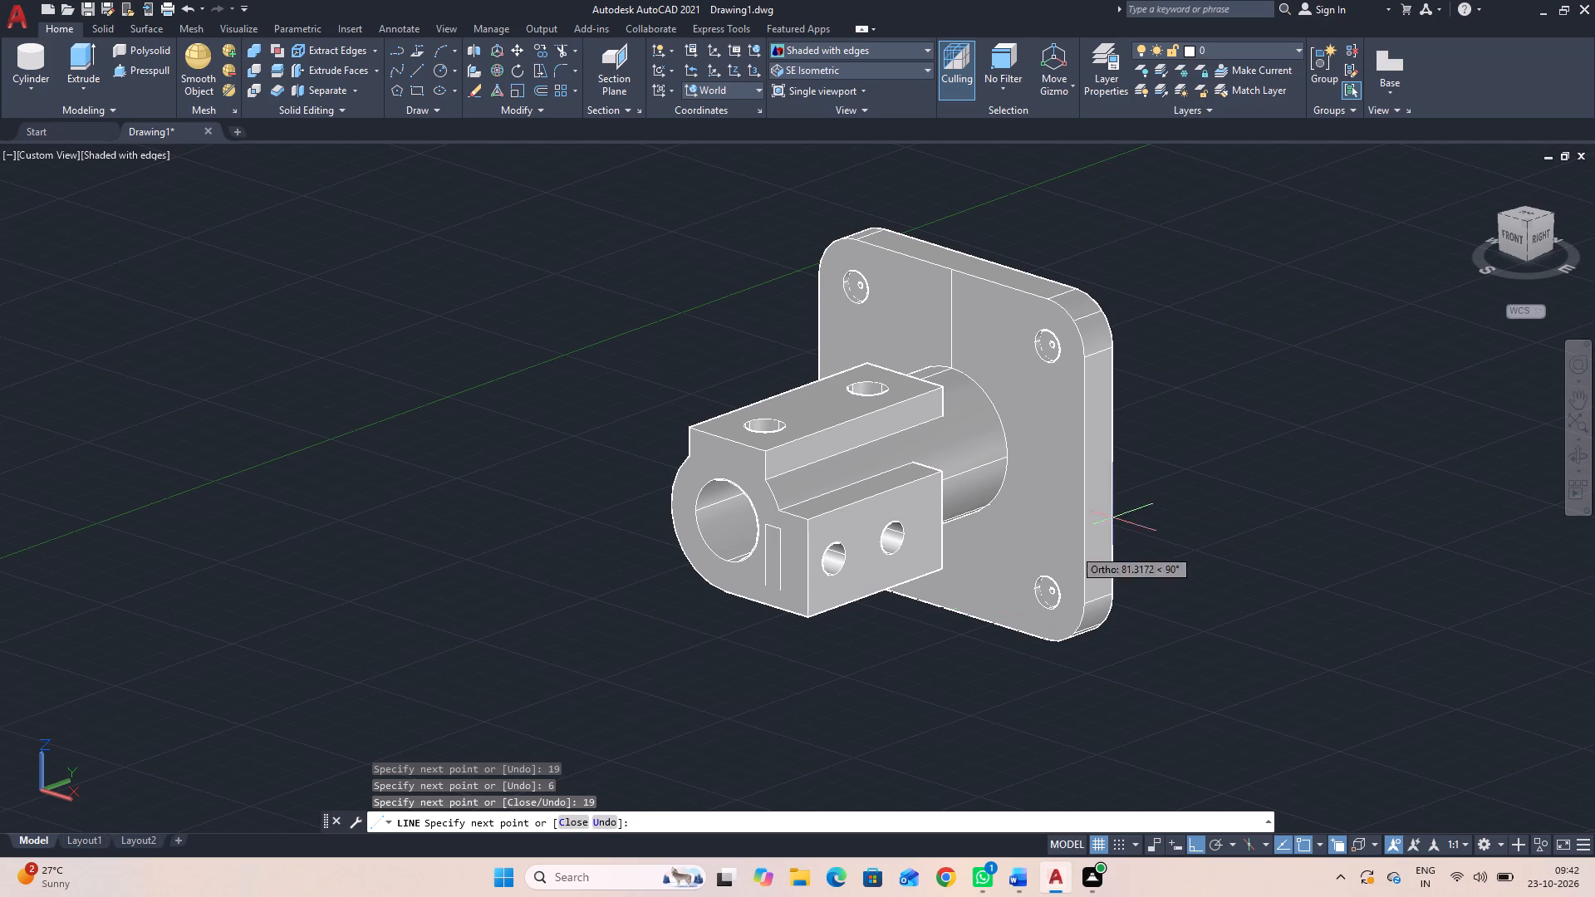
{"action": "key", "text": "6"}
{"action": "key", "text": "Return"}
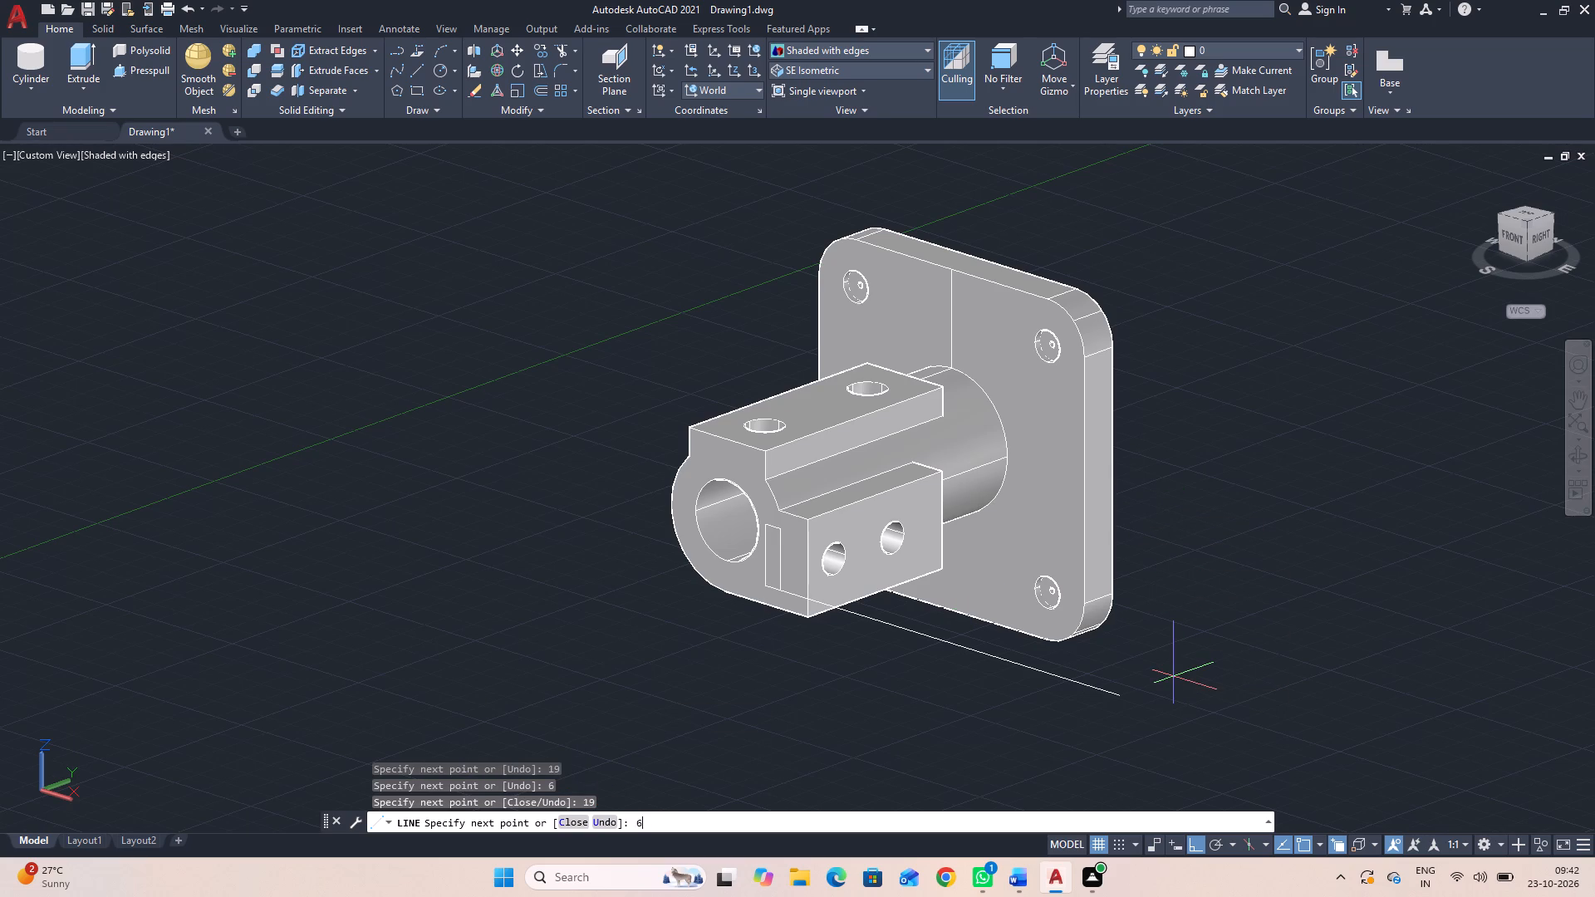
{"action": "key", "text": "Escape"}
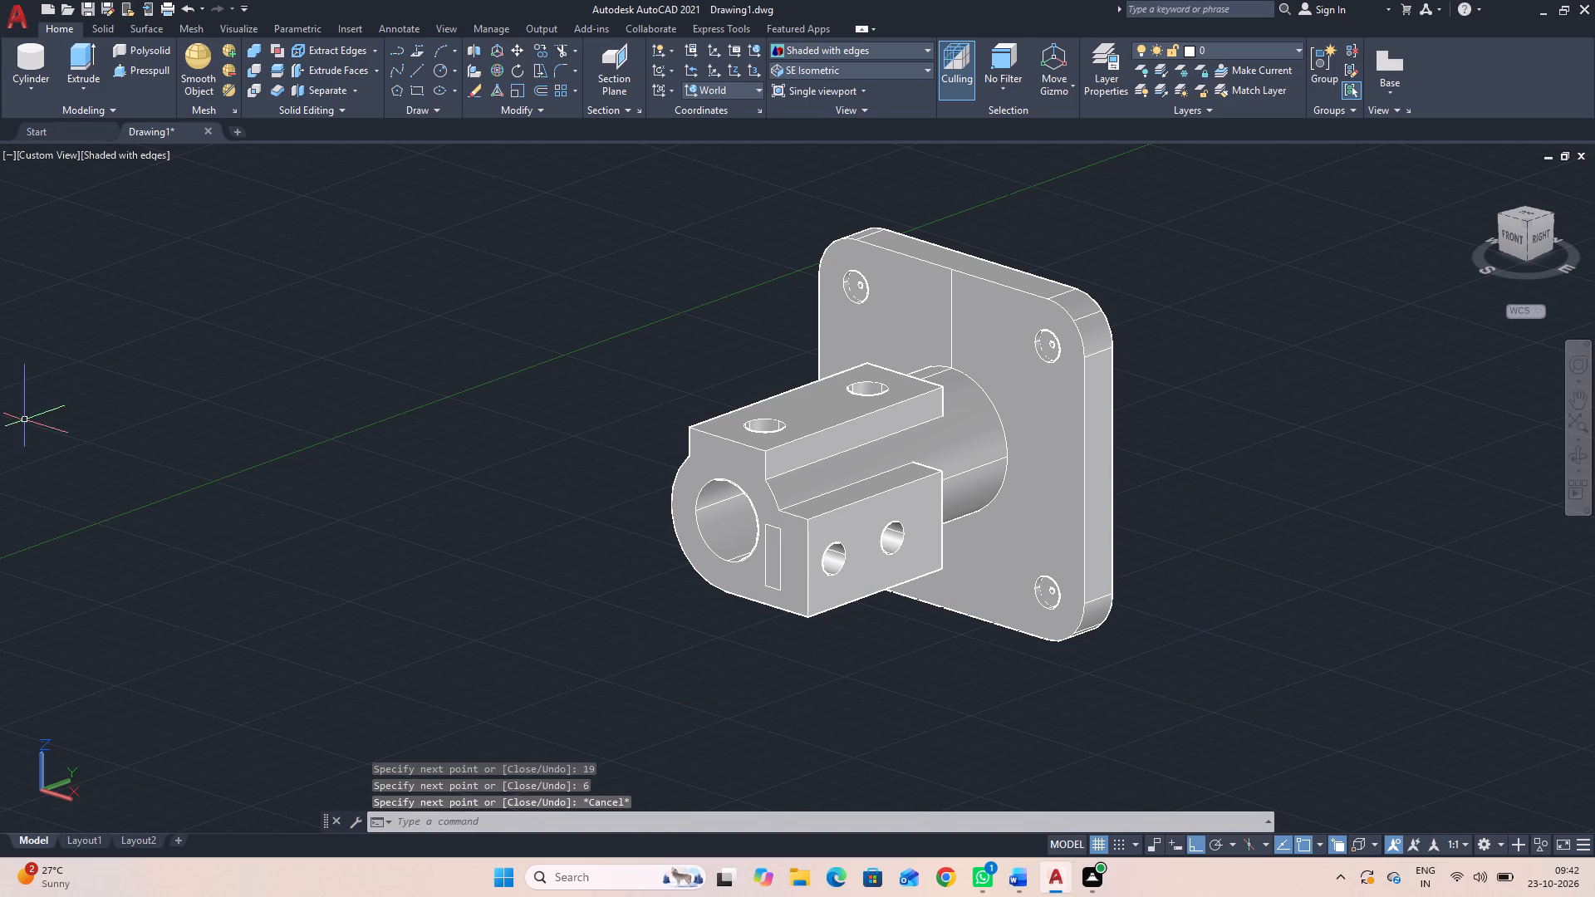
Presspull the 6 x 19 rectangle 48 units into the body to cut the rectangular slot.
{"action": "left_click", "coordinate": [150, 64]}
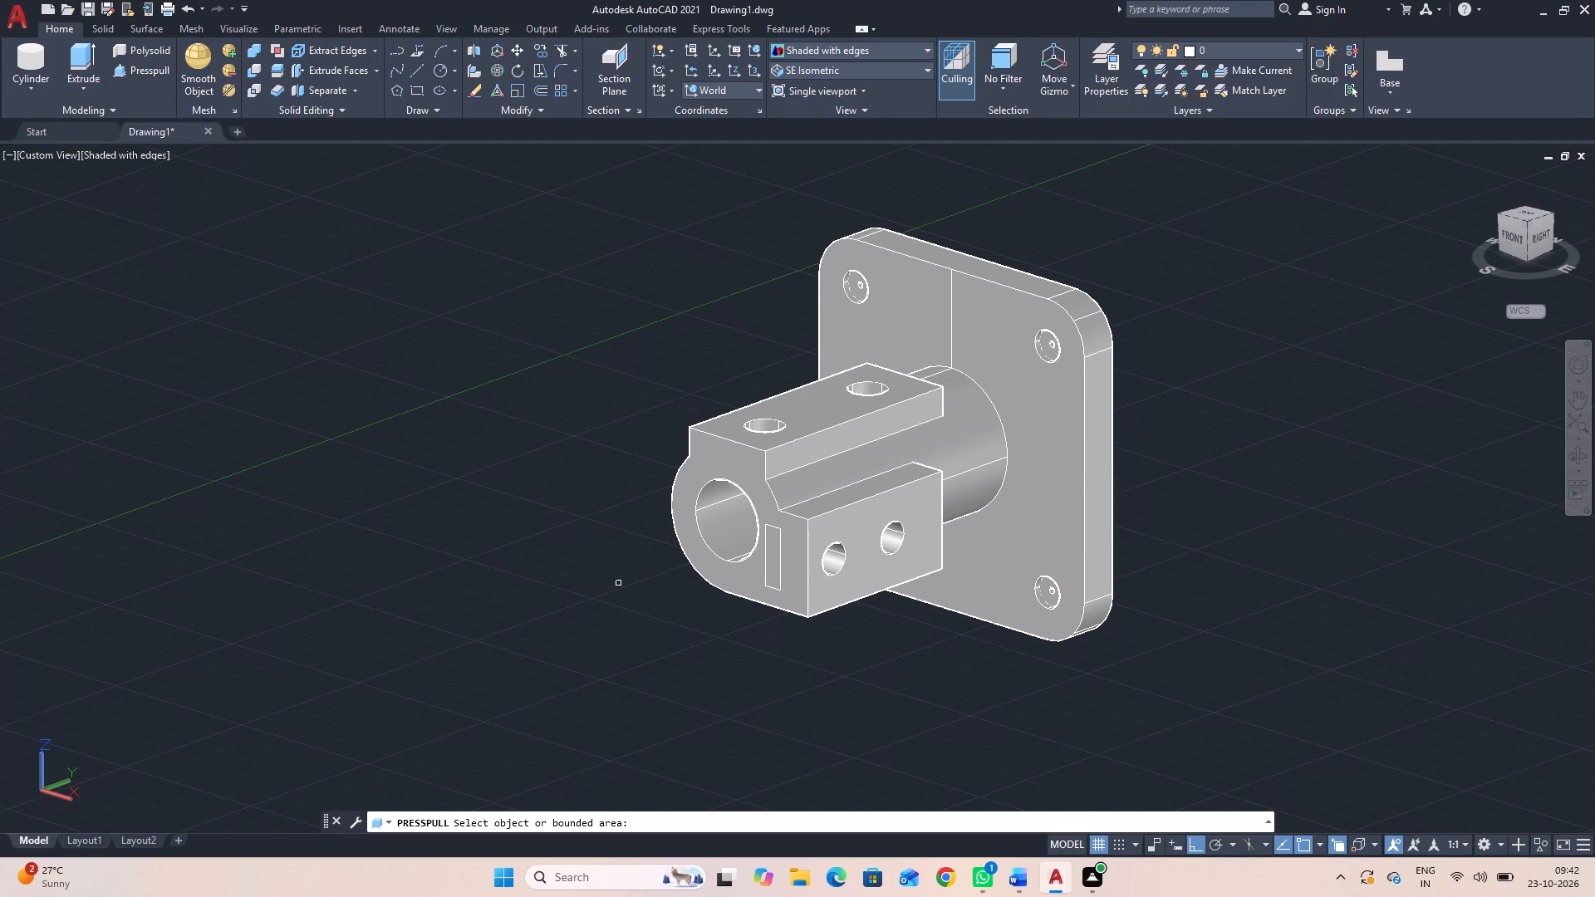
{"action": "left_click", "coordinate": [770, 566]}
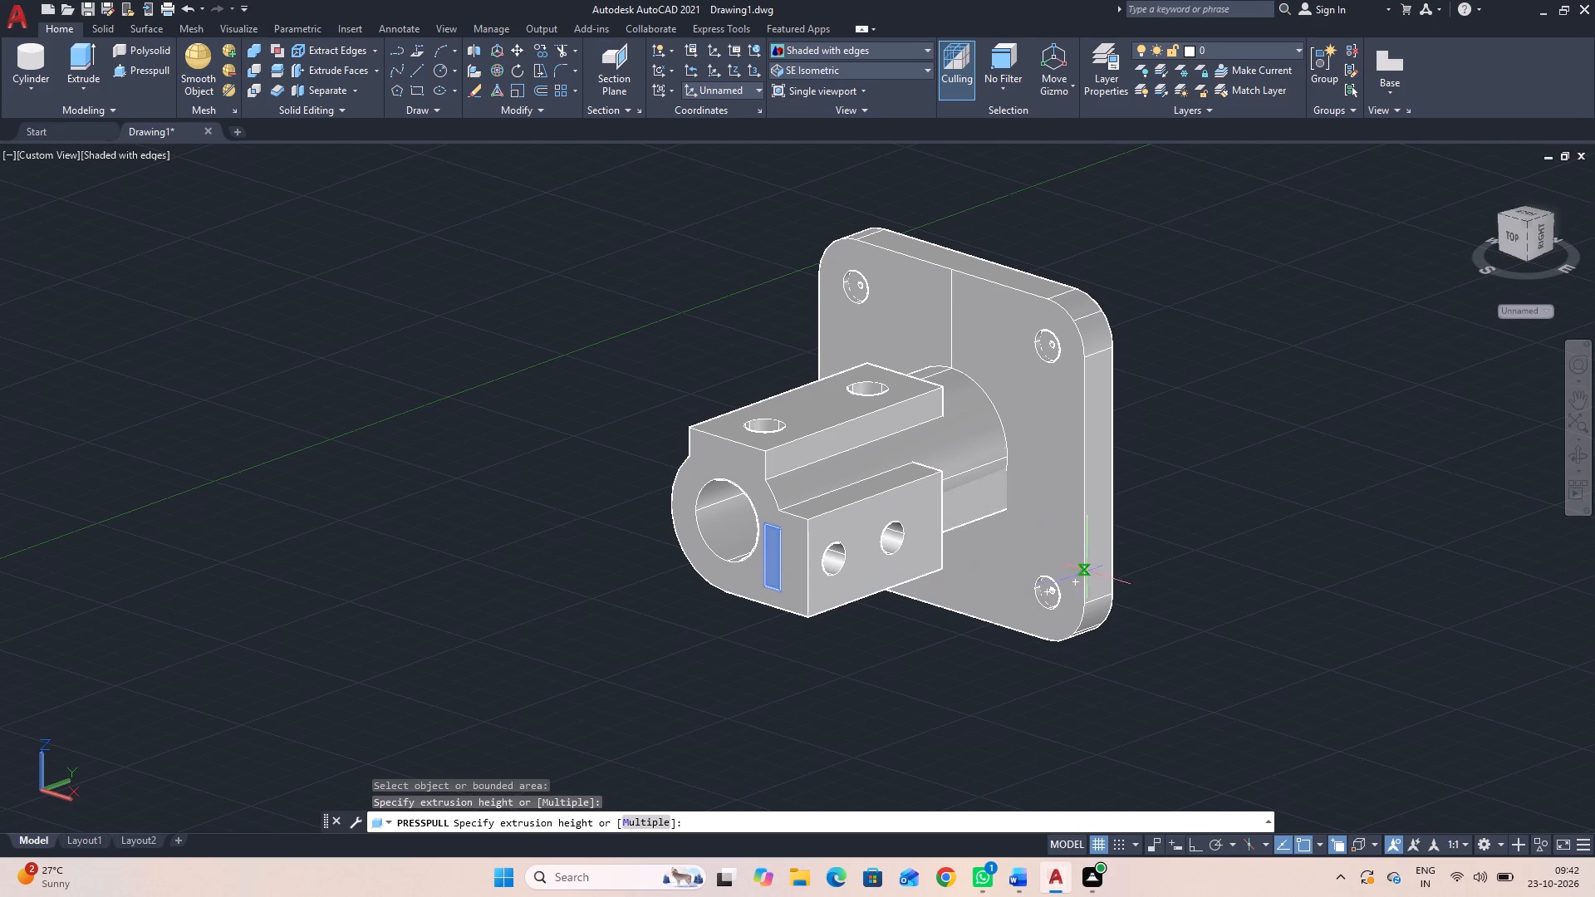
{"action": "type", "text": "-48"}
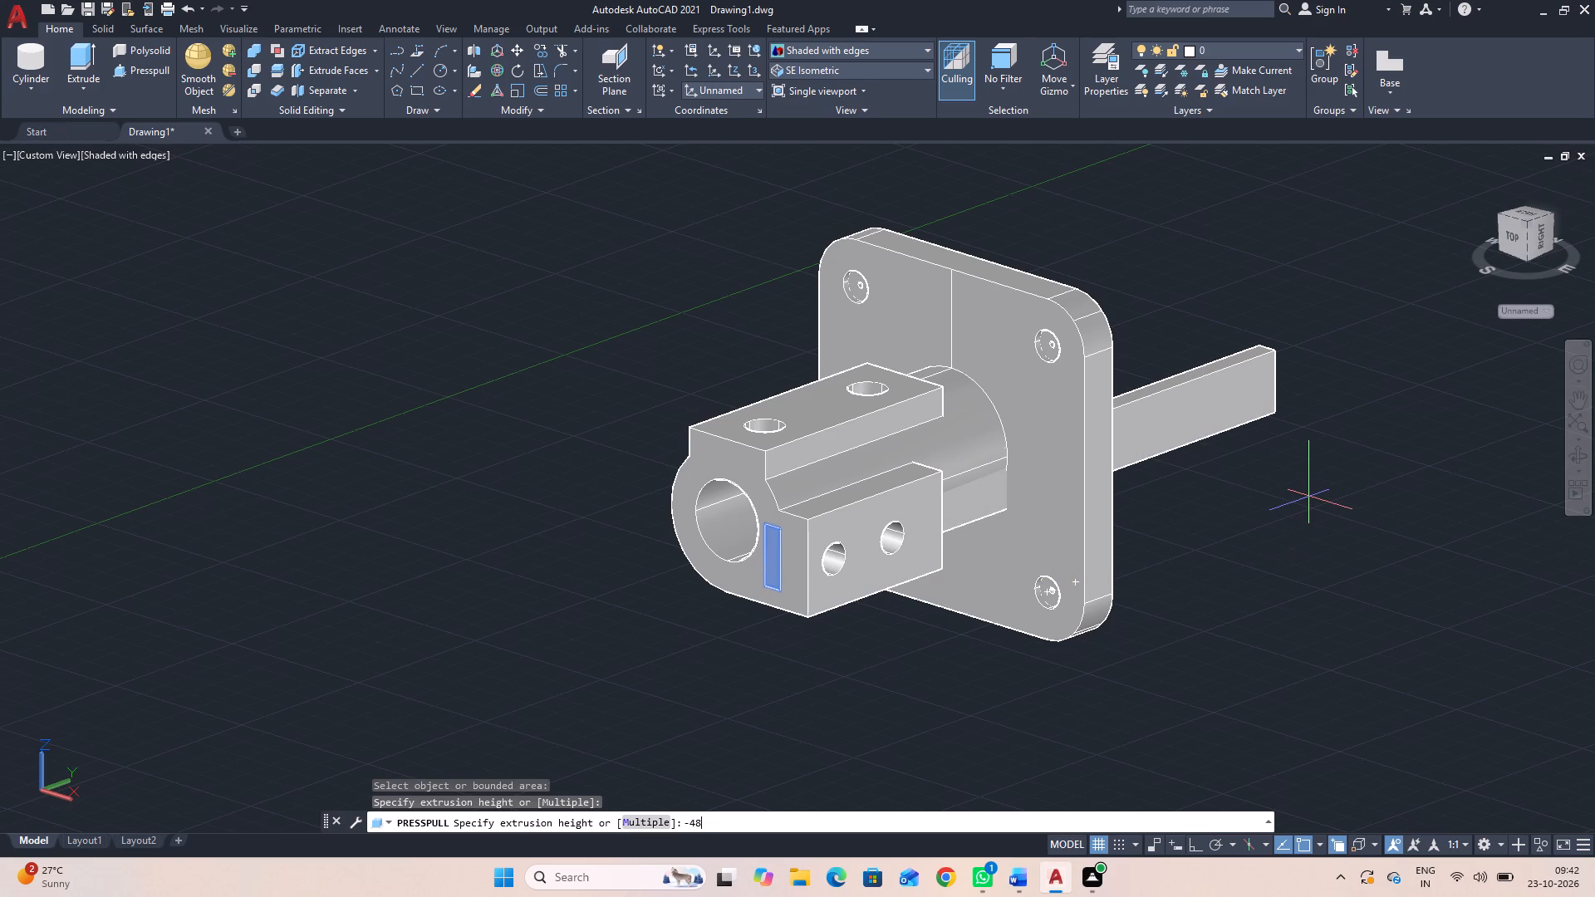
{"action": "key", "text": "Return"}
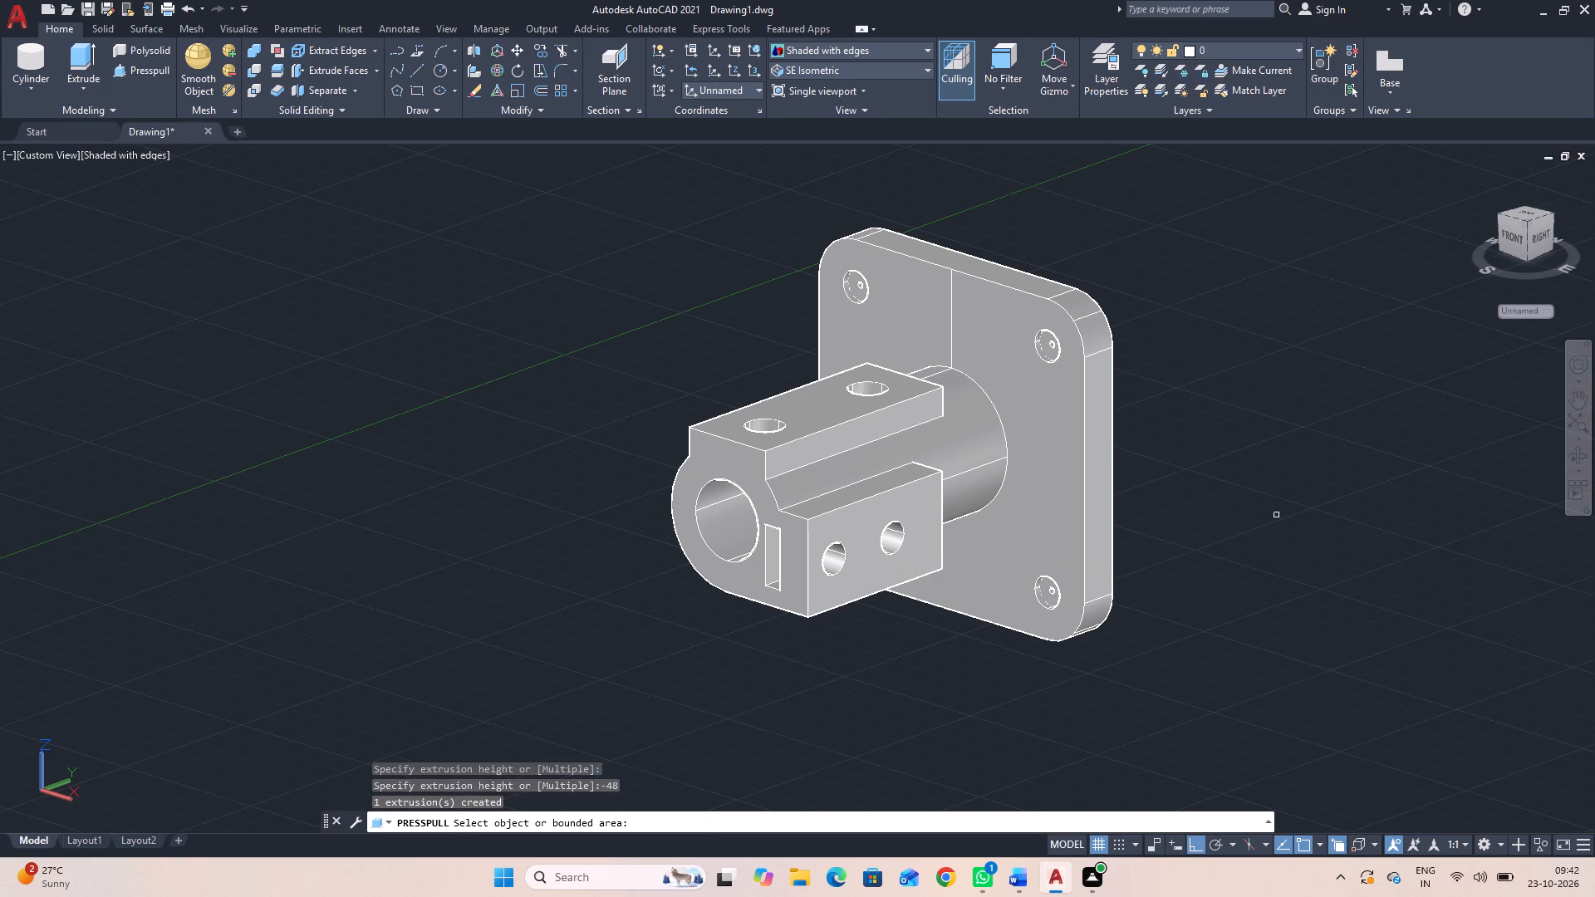
{"action": "key", "text": "Escape"}
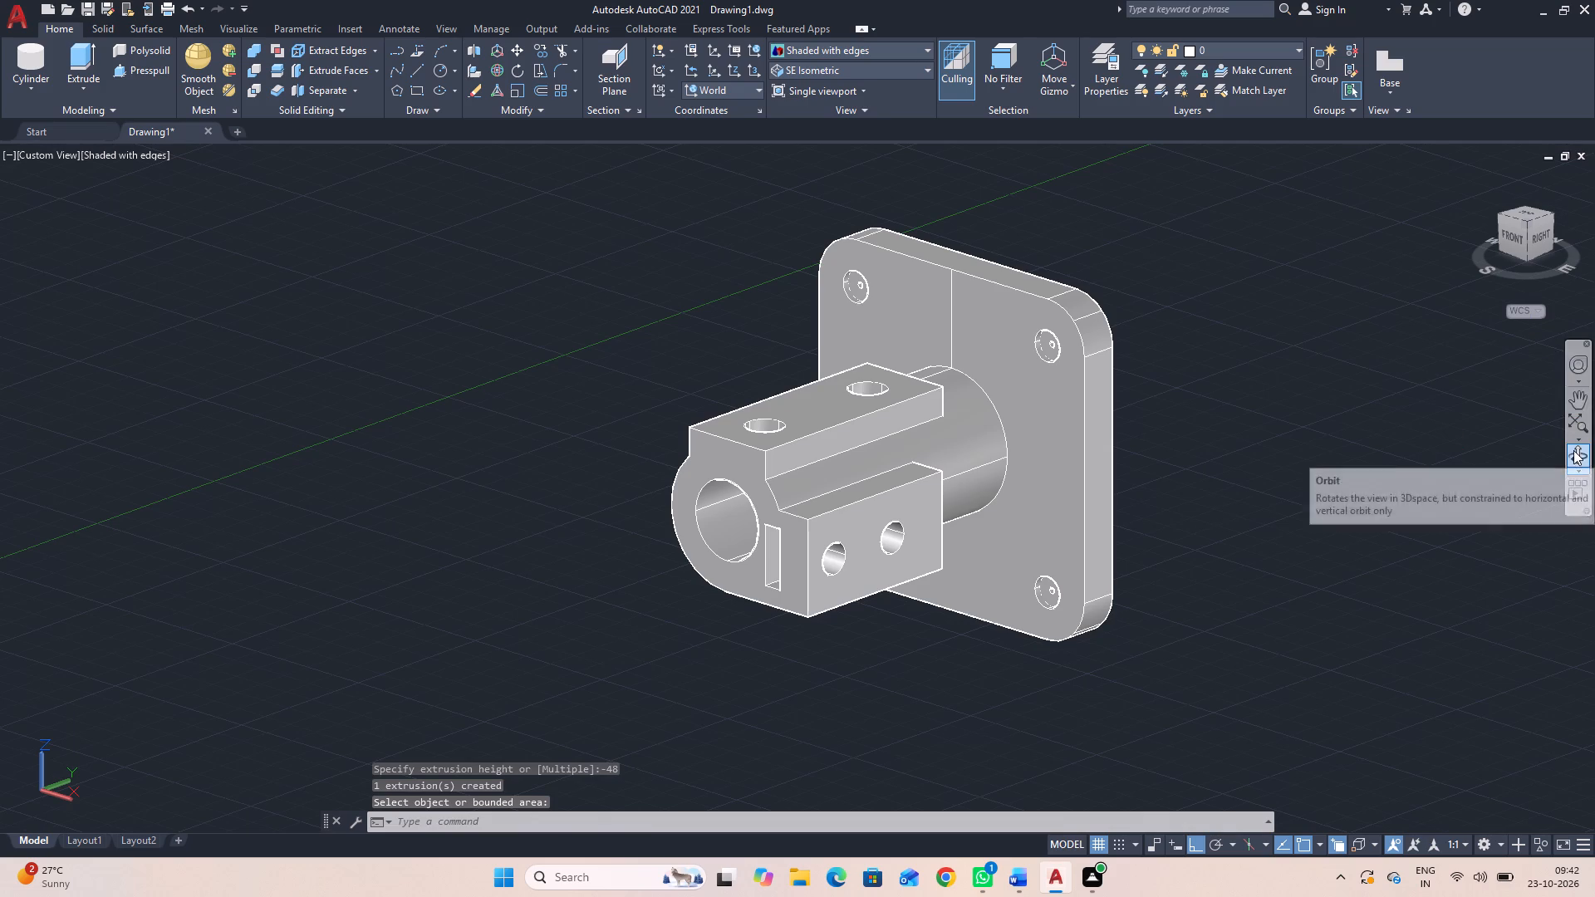
Orbit around the model to examine the rectangular slot, the bore and the side block holes.
{"action": "left_click", "coordinate": [1573, 450]}
{"action": "left_click_drag", "start_coordinate": [1183, 578], "coordinate": [1332, 502]}
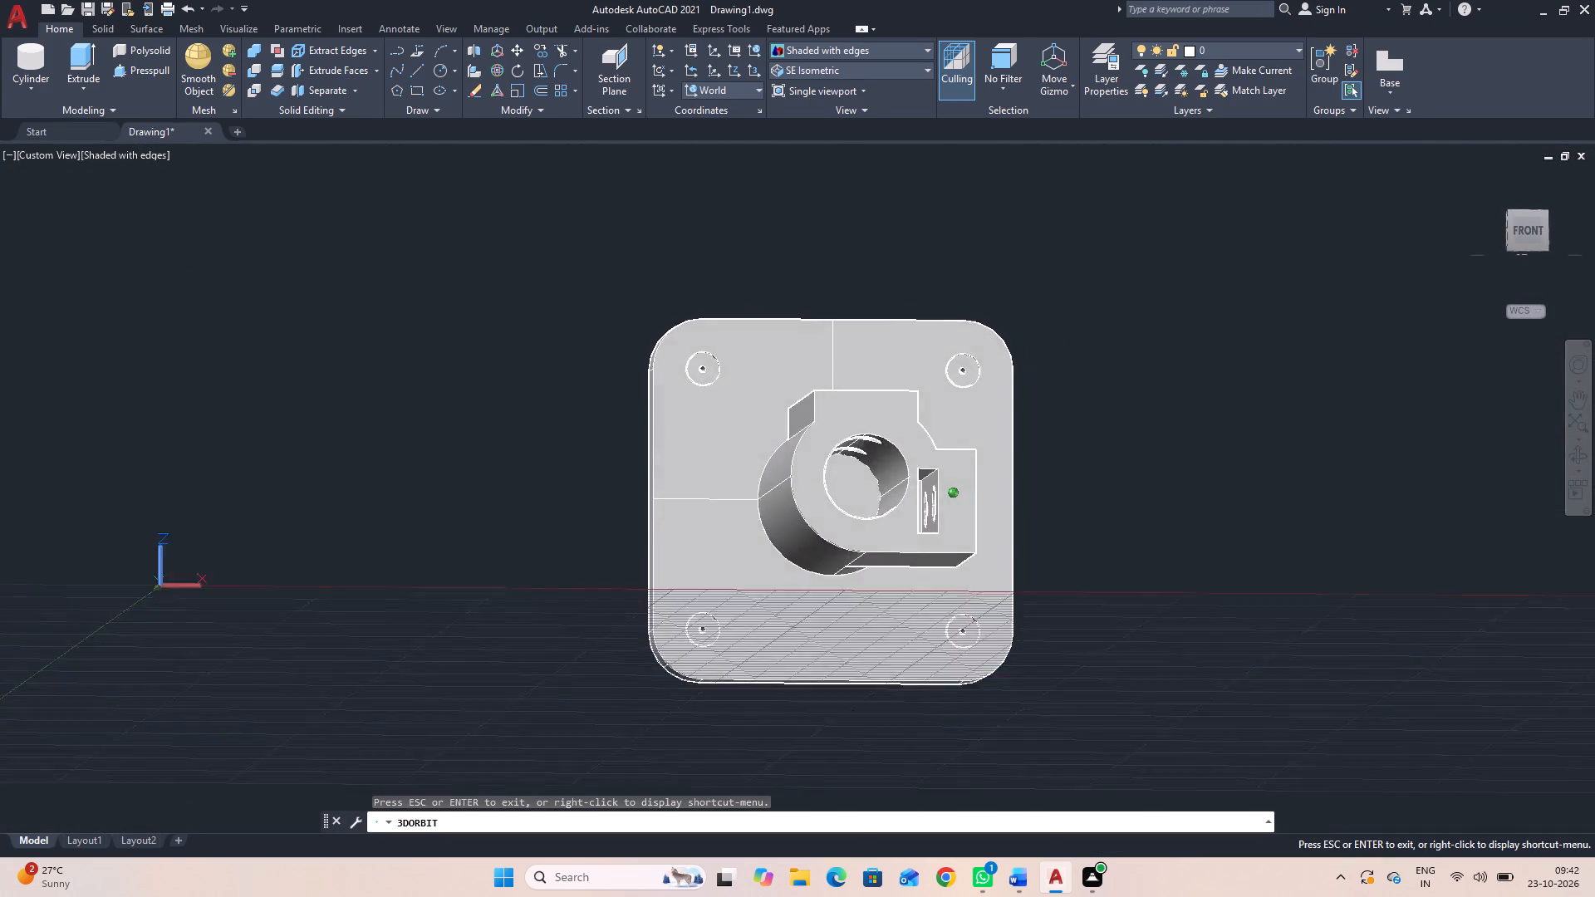
{"action": "left_click_drag", "start_coordinate": [1332, 502], "coordinate": [1289, 590]}
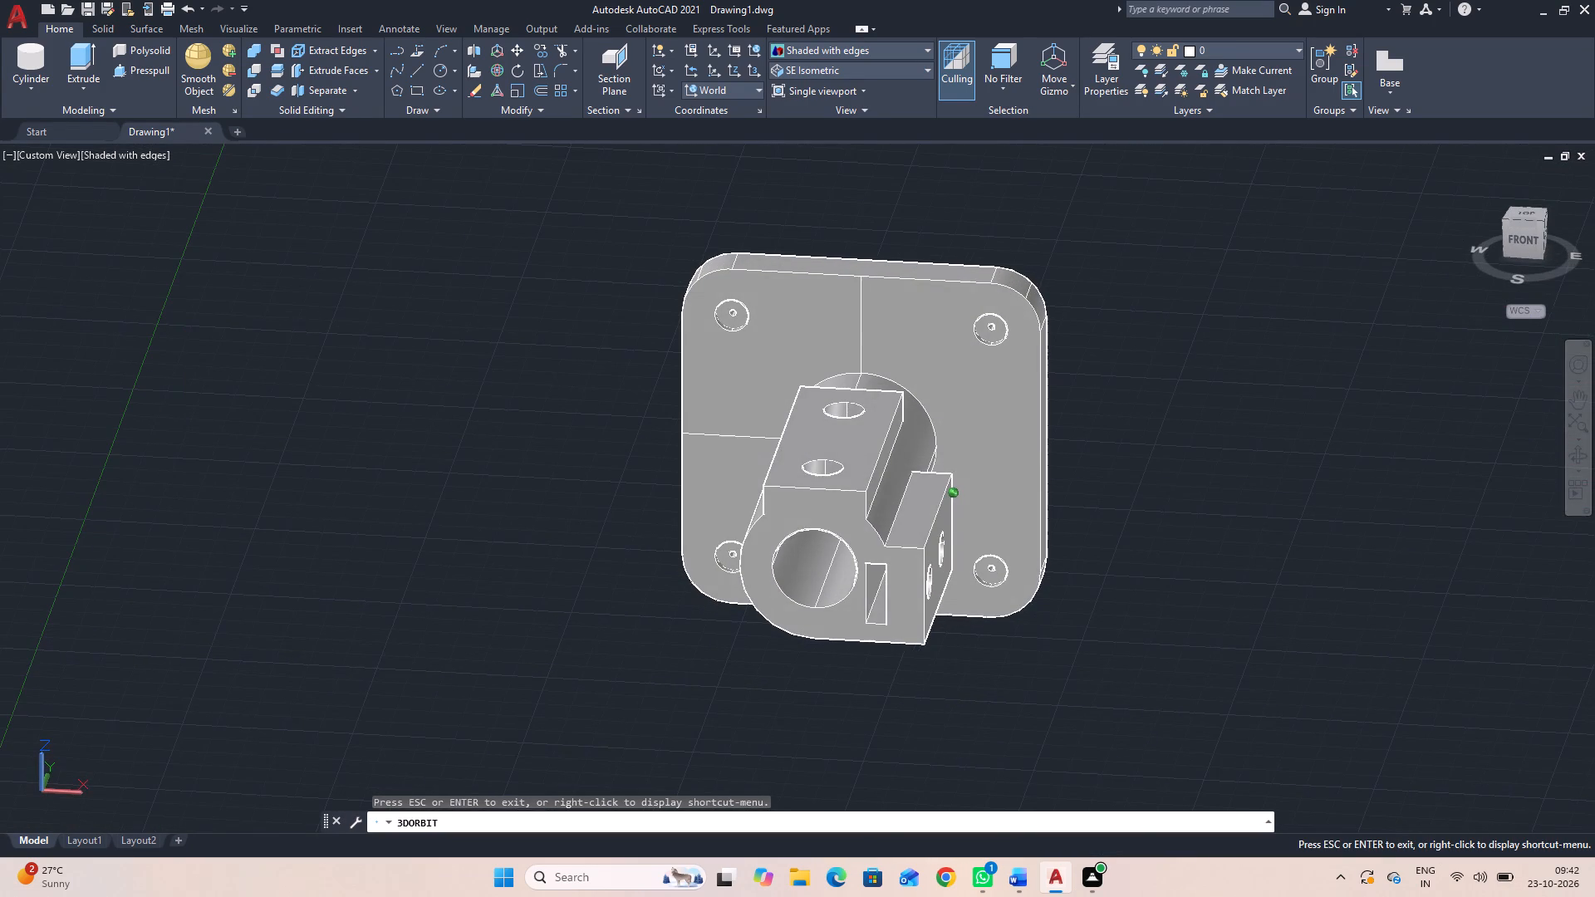
{"action": "left_click_drag", "start_coordinate": [1289, 590], "coordinate": [1291, 591]}
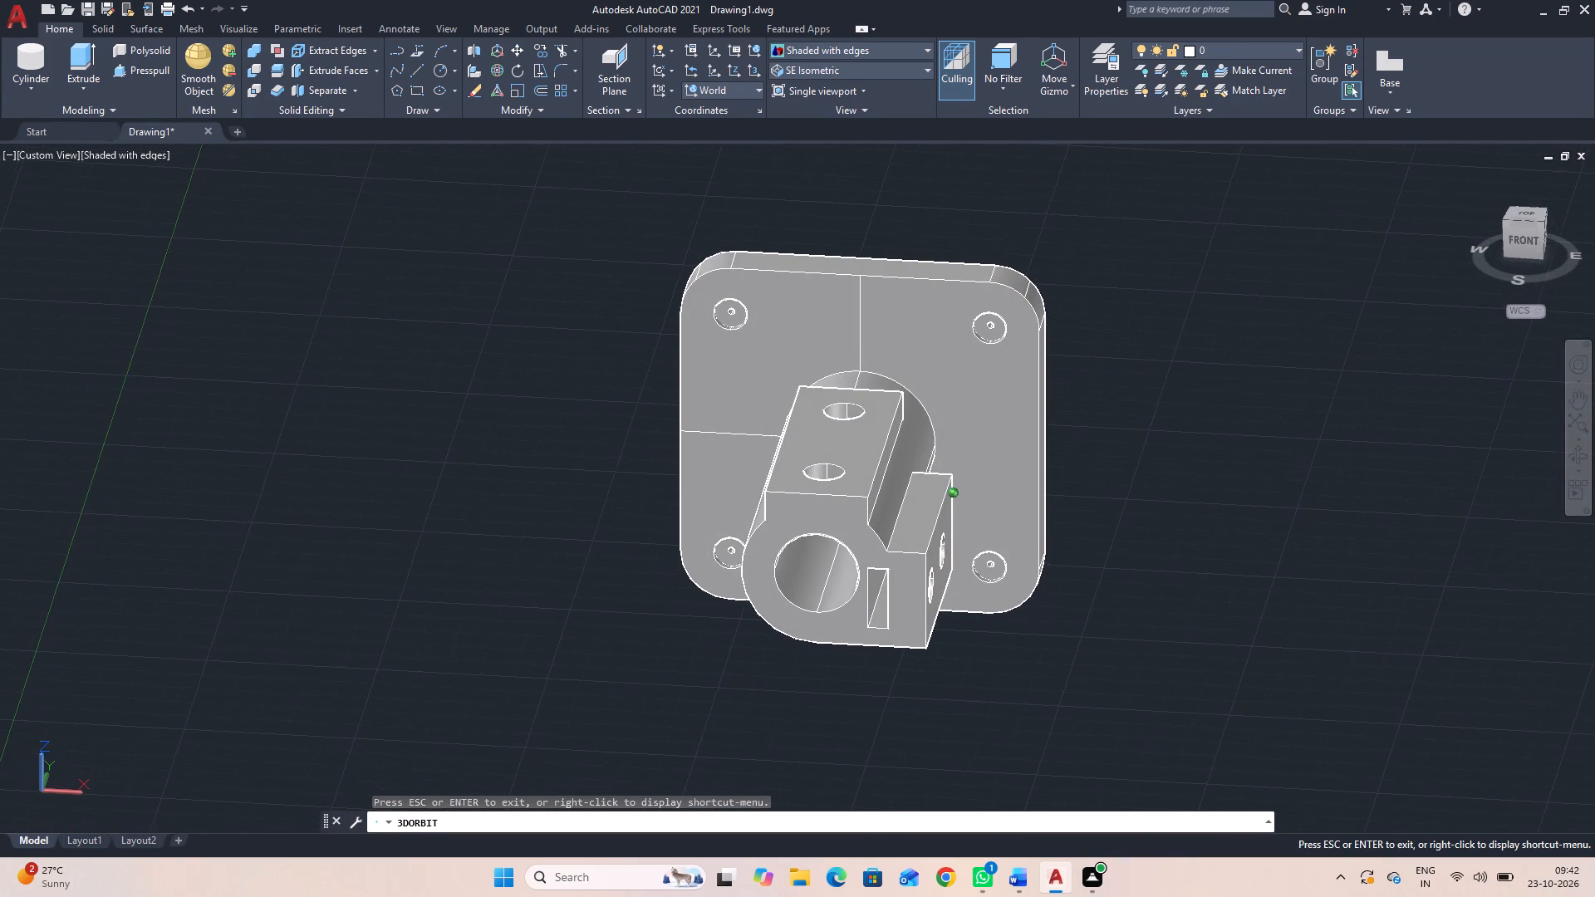
{"action": "left_click_drag", "start_coordinate": [1291, 591], "coordinate": [1224, 594]}
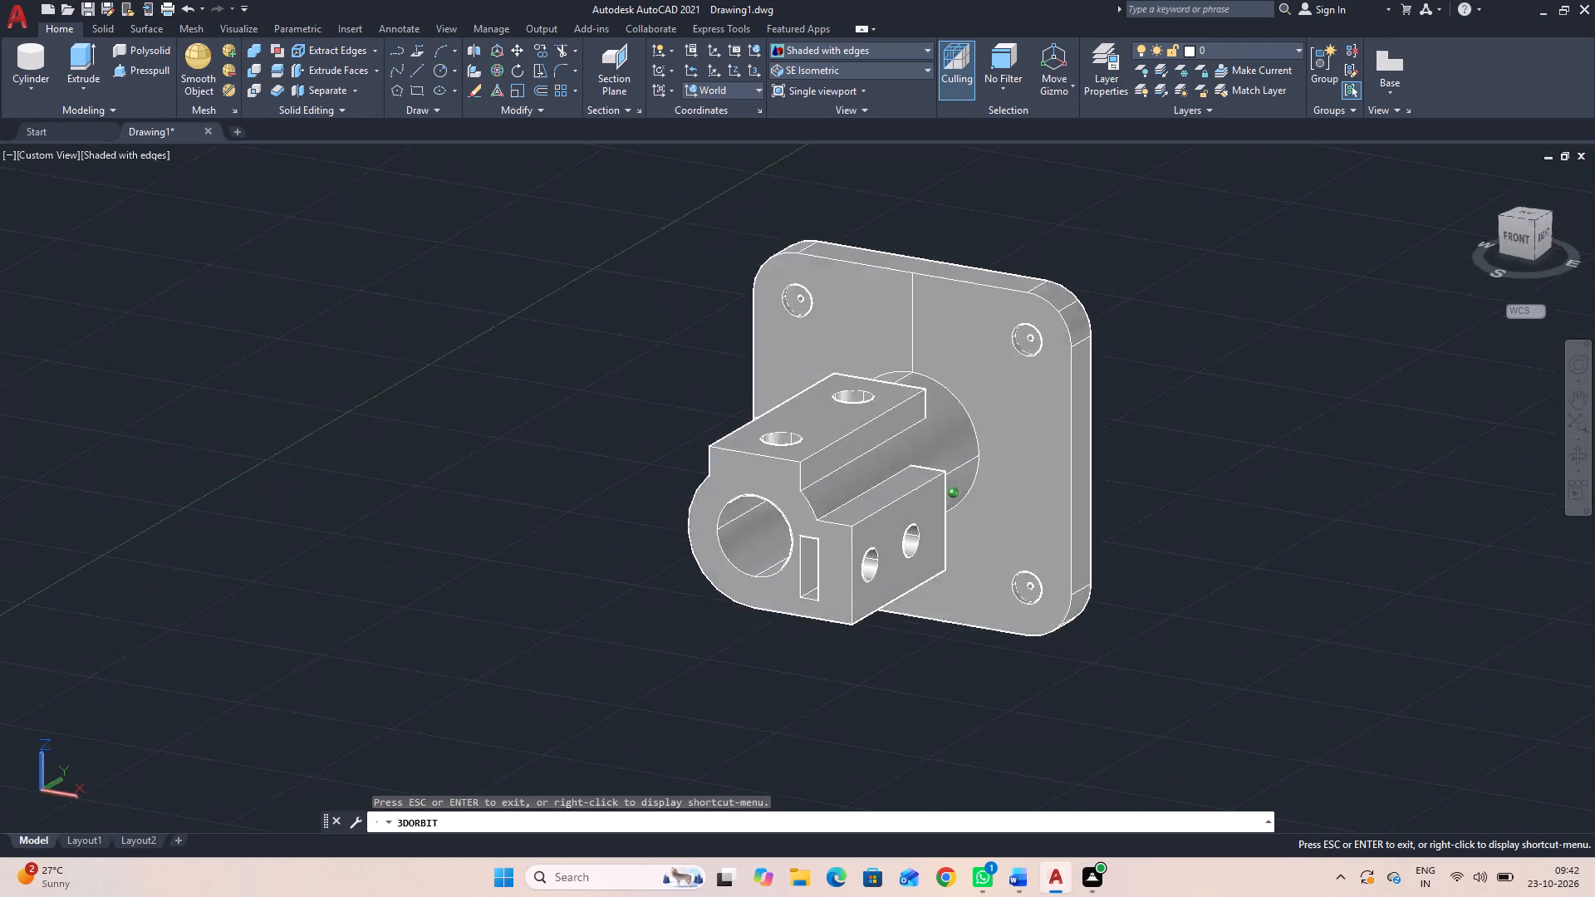
{"action": "left_click_drag", "start_coordinate": [1224, 594], "coordinate": [1237, 610]}
{"action": "key", "text": "Escape"}
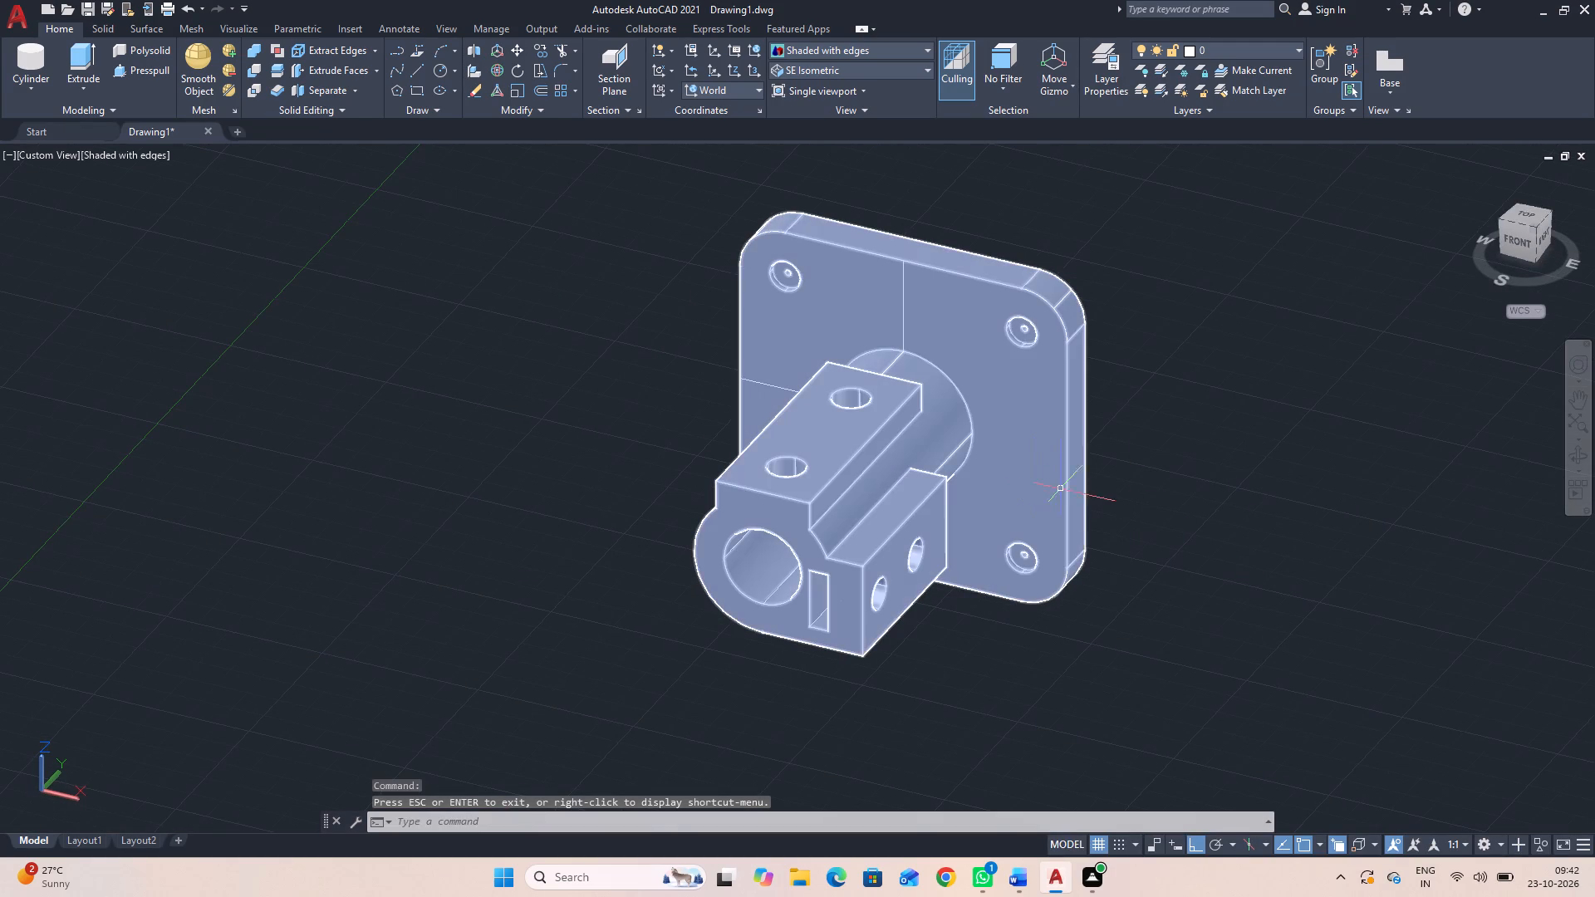
Save the drawing in Documents as "20 3 3DM".
{"action": "key", "text": "ctrl+s"}
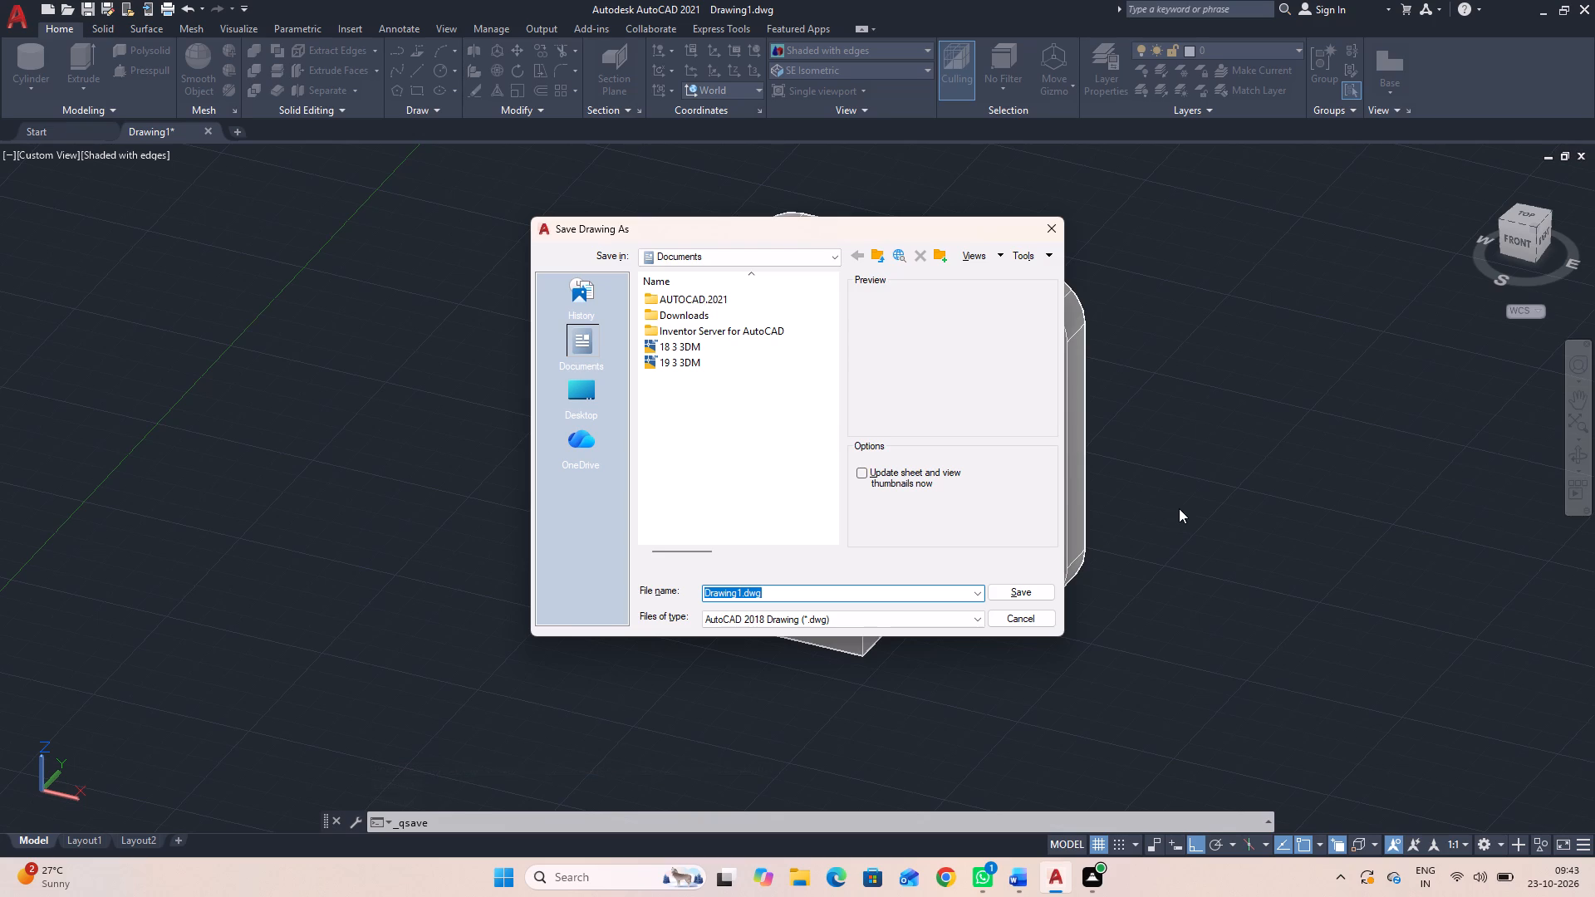
{"action": "key", "text": "2"}
{"action": "type", "text": "0"}
{"action": "key", "text": "space"}
{"action": "type", "text": "3 3"}
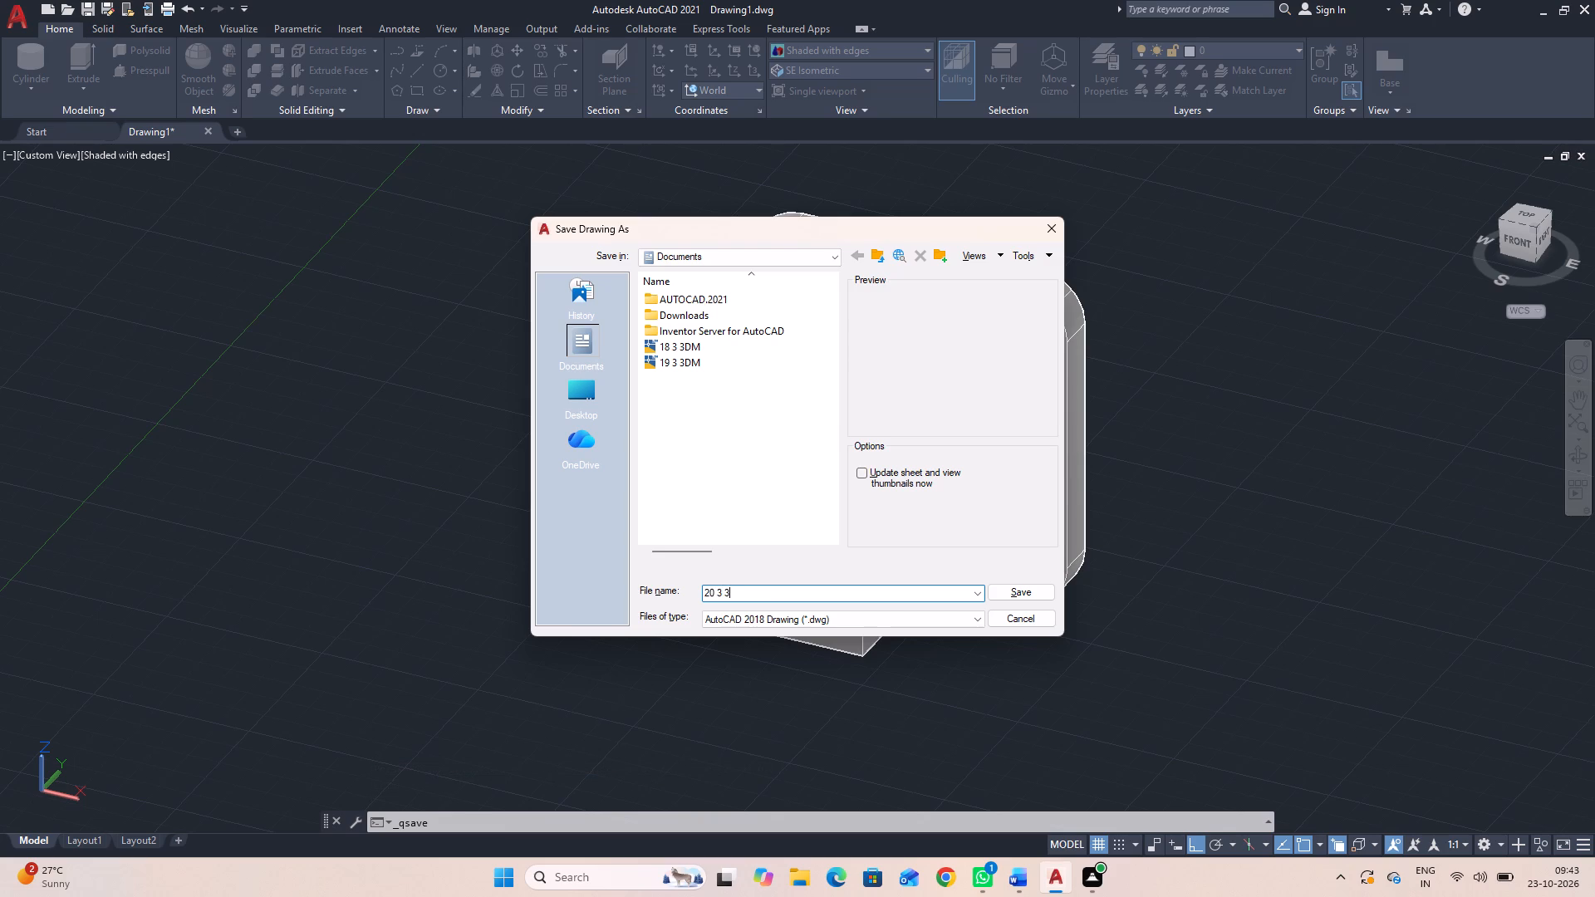
{"action": "type", "text": "DM"}
{"action": "left_click", "coordinate": [1001, 595]}
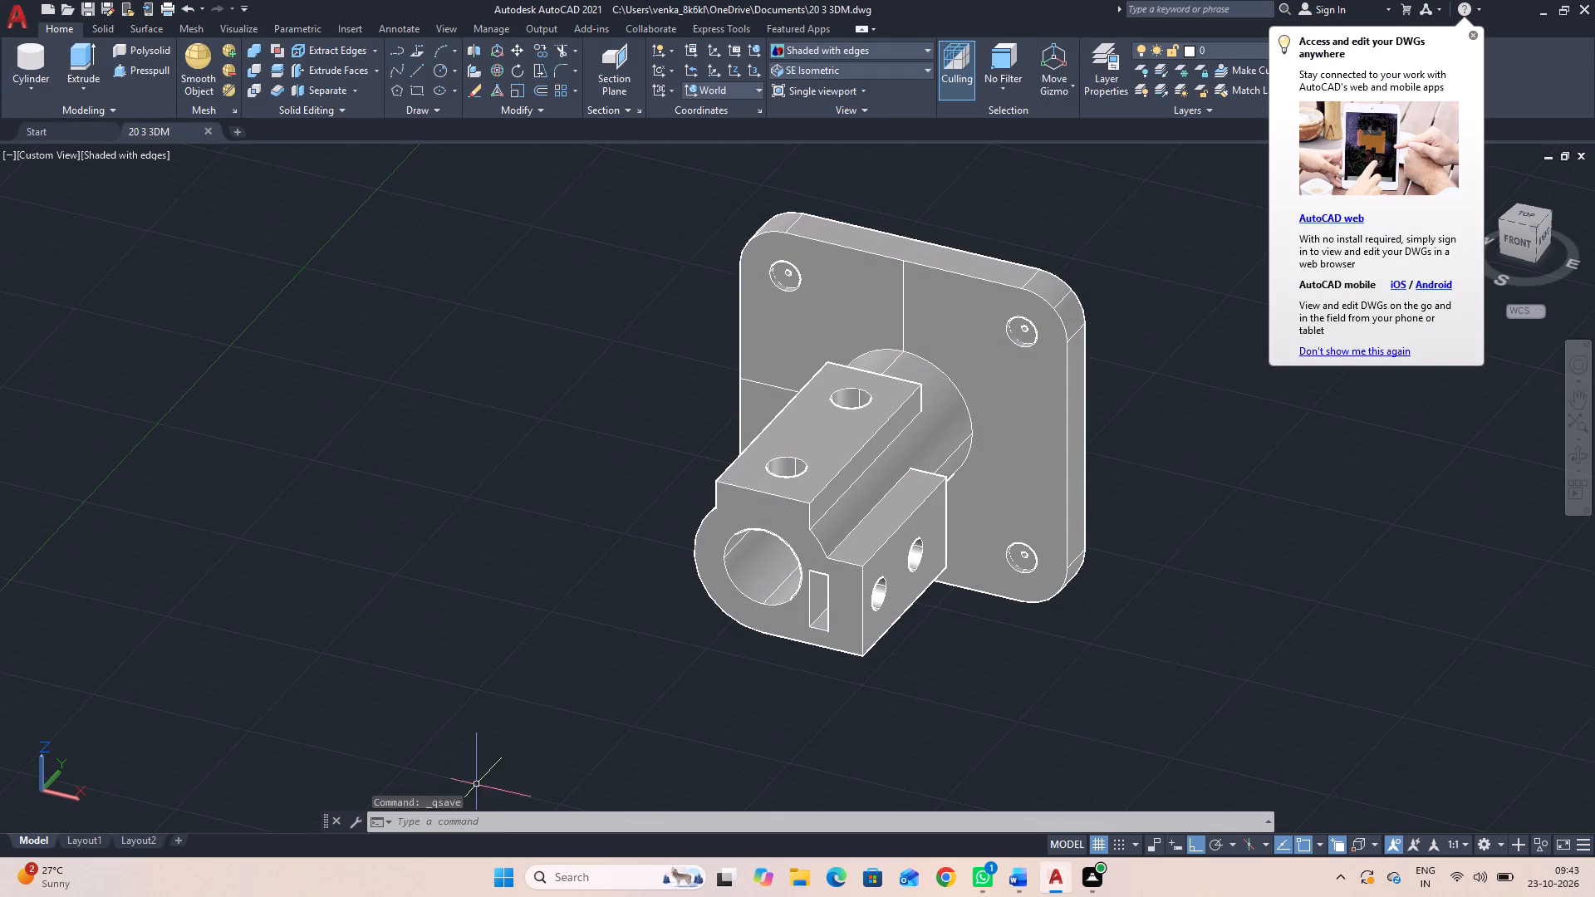
Move the whole solid along the positive X axis, clear of the leftover construction lines, using the side block's lower front corner as base point.
{"action": "left_click", "coordinate": [985, 536]}
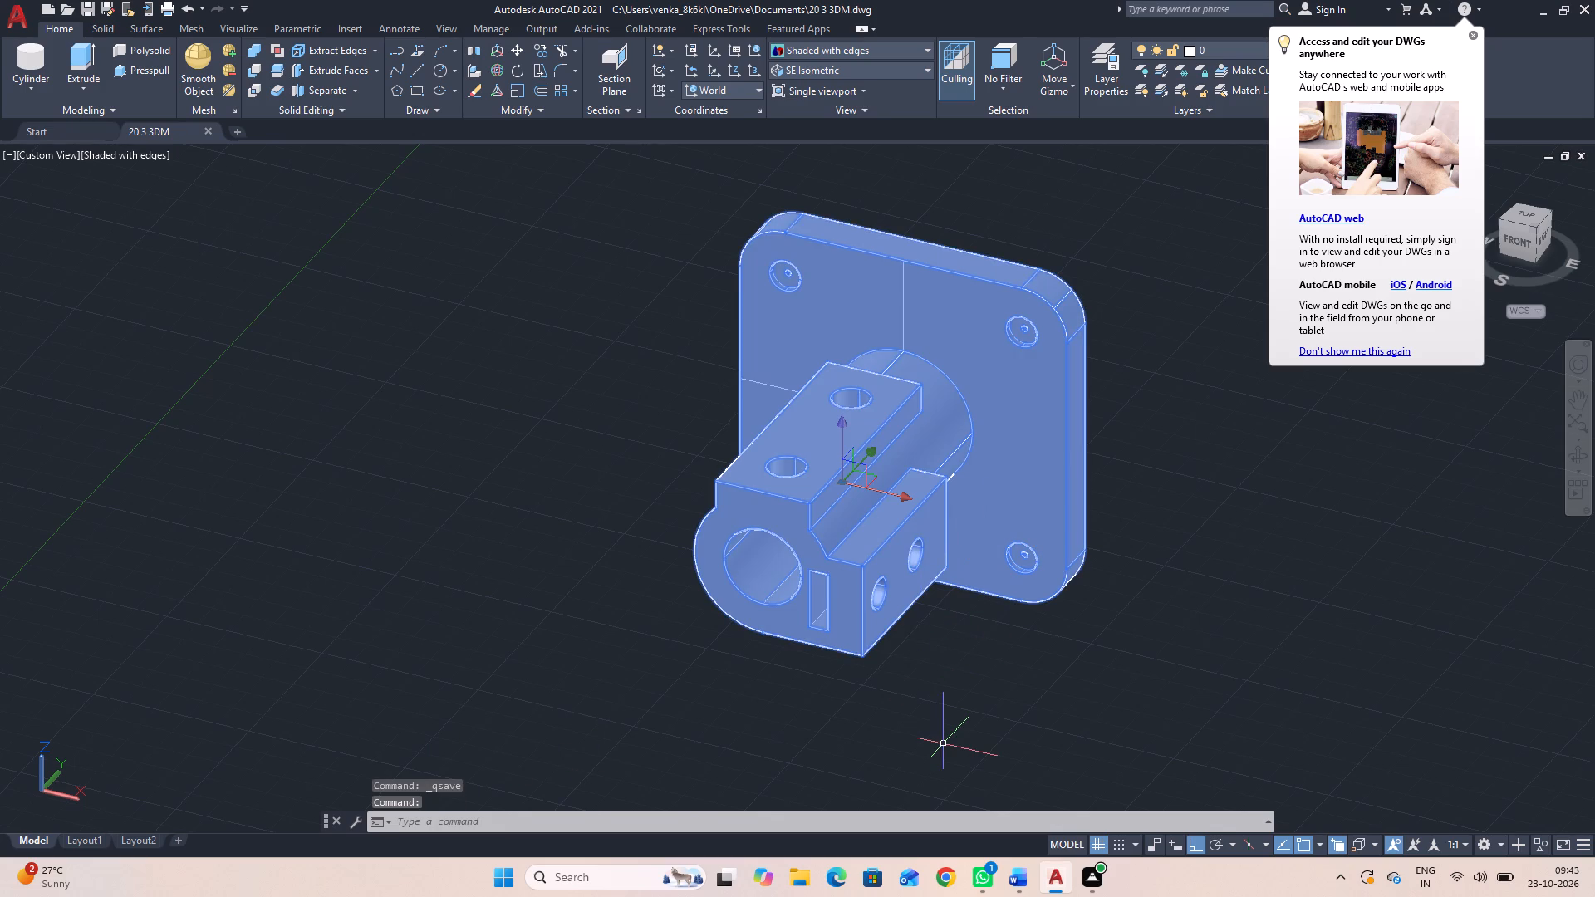
{"action": "type", "text": "M"}
{"action": "key", "text": "space"}
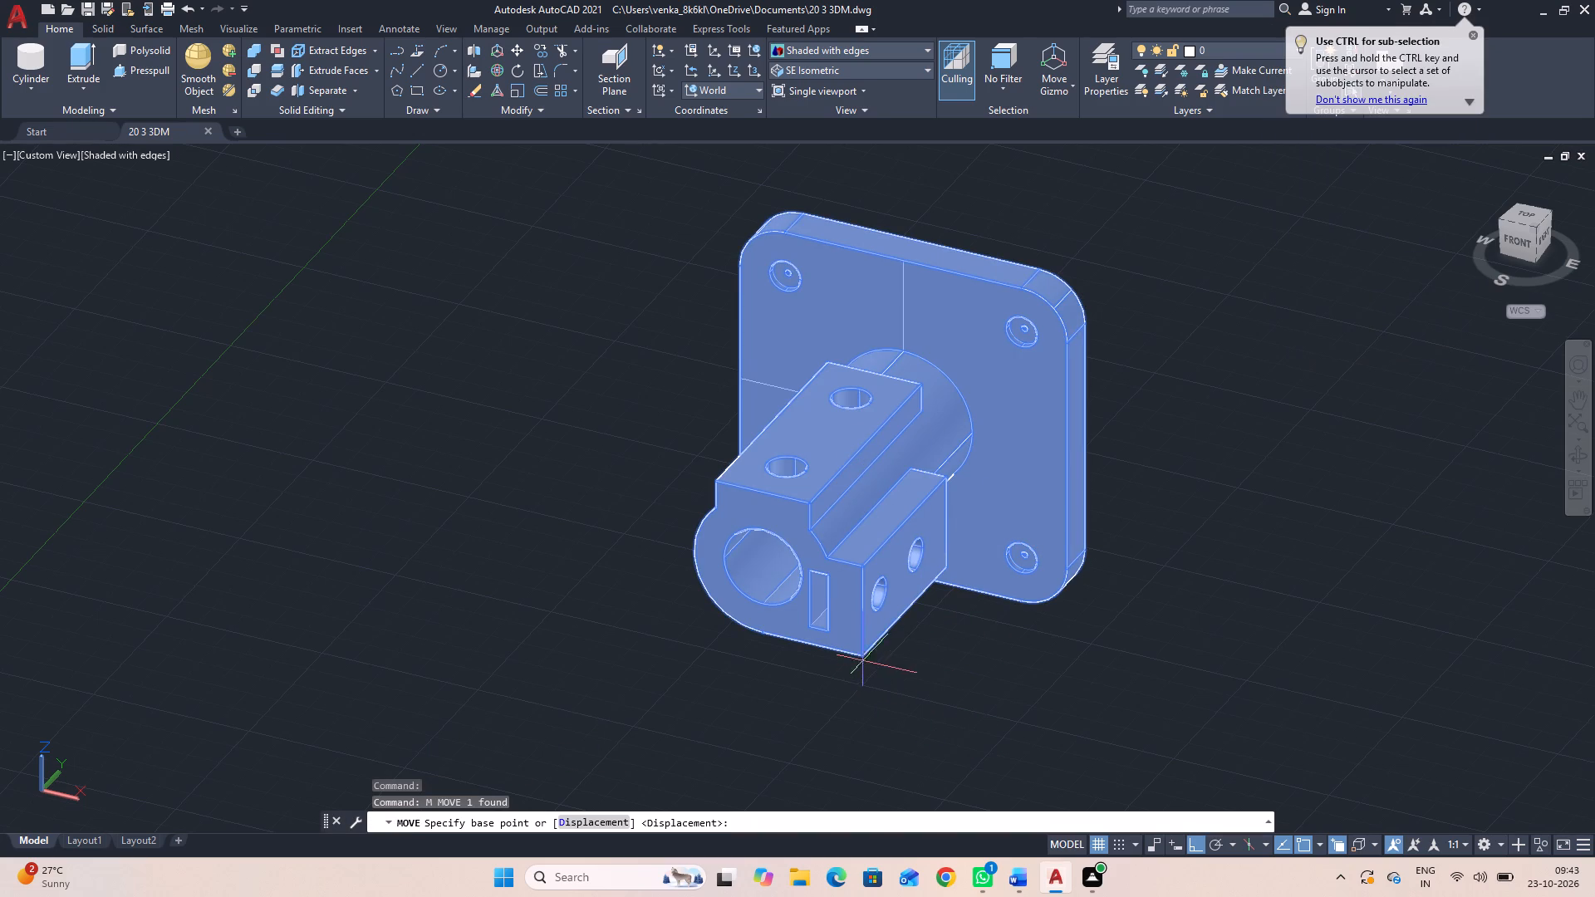
{"action": "left_click", "coordinate": [861, 657]}
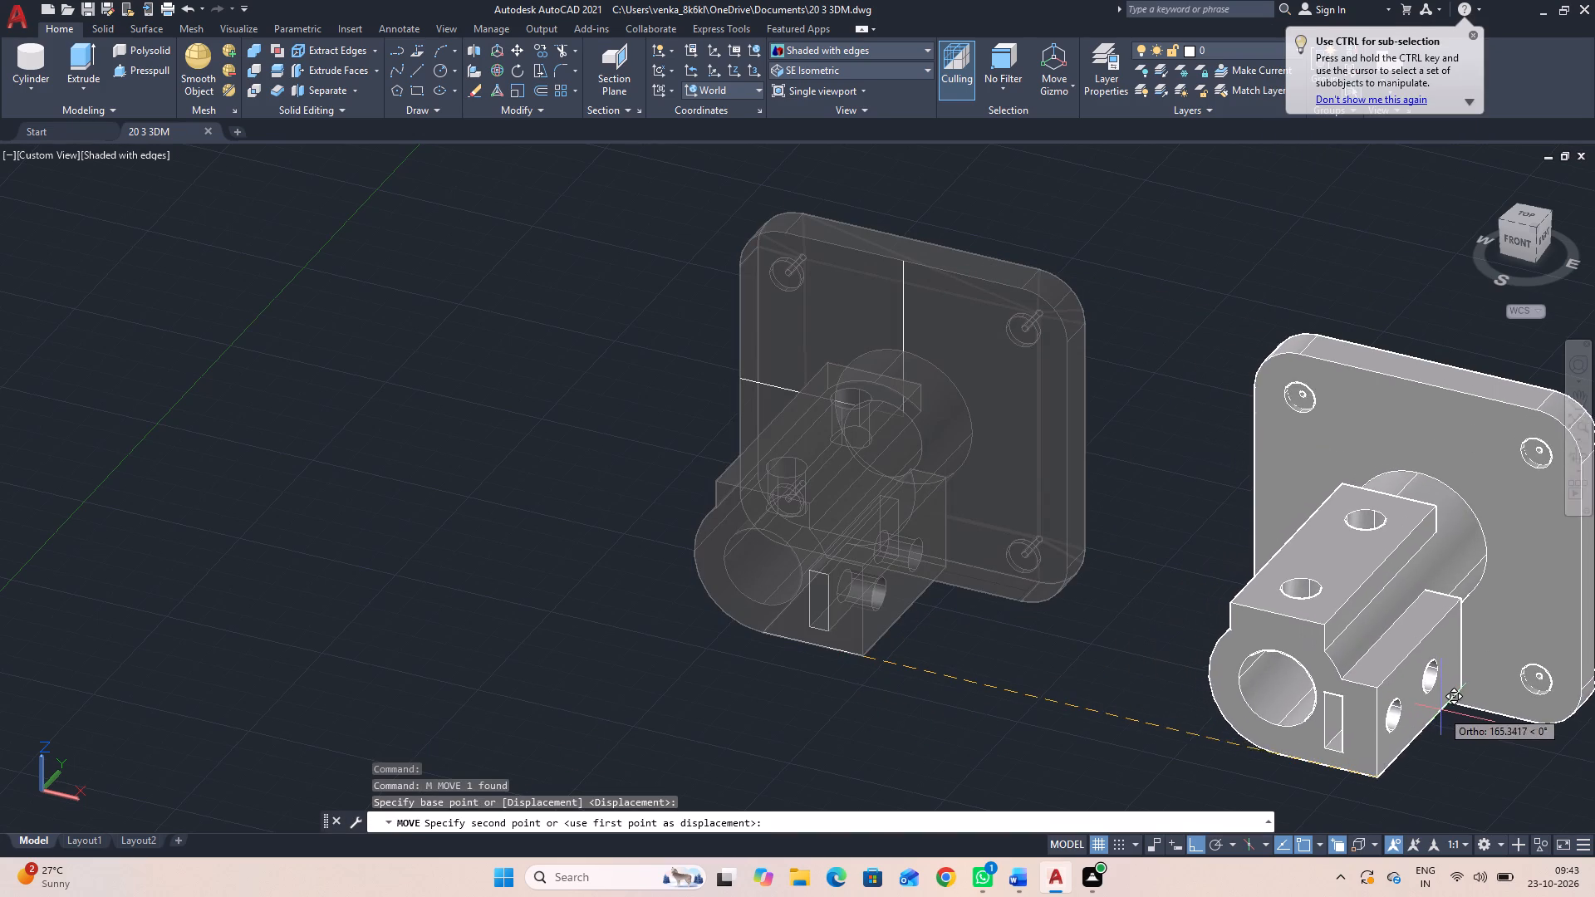
{"action": "left_click", "coordinate": [1491, 745]}
Delete all the construction lines left behind at the solid's original location.
{"action": "left_click", "coordinate": [960, 730]}
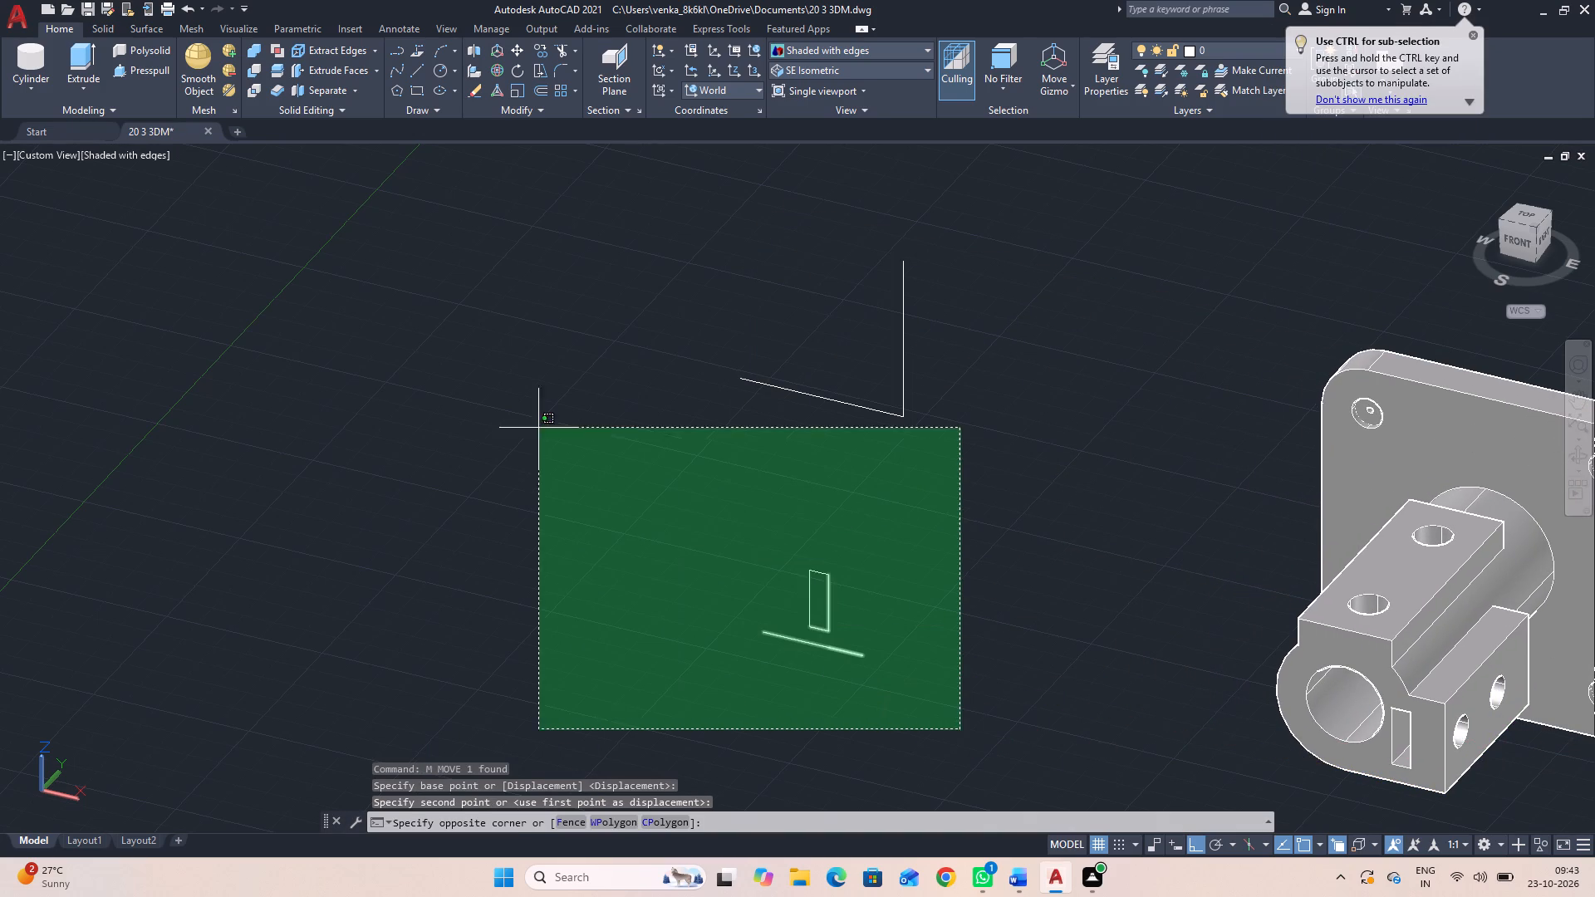
{"action": "left_click", "coordinate": [541, 272]}
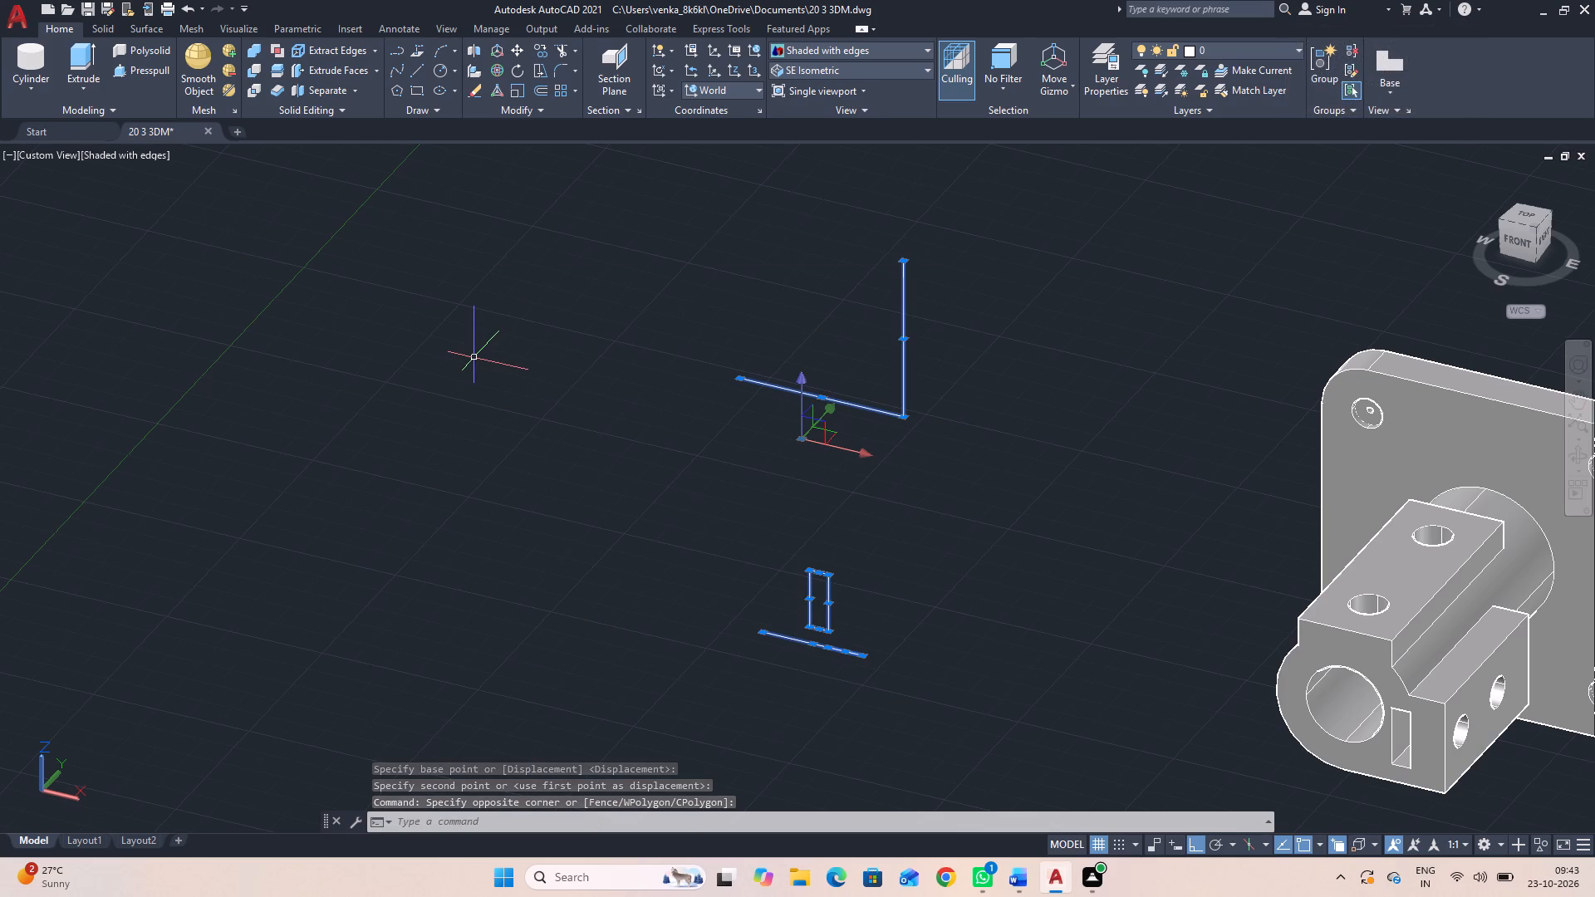
{"action": "key", "text": "Delete"}
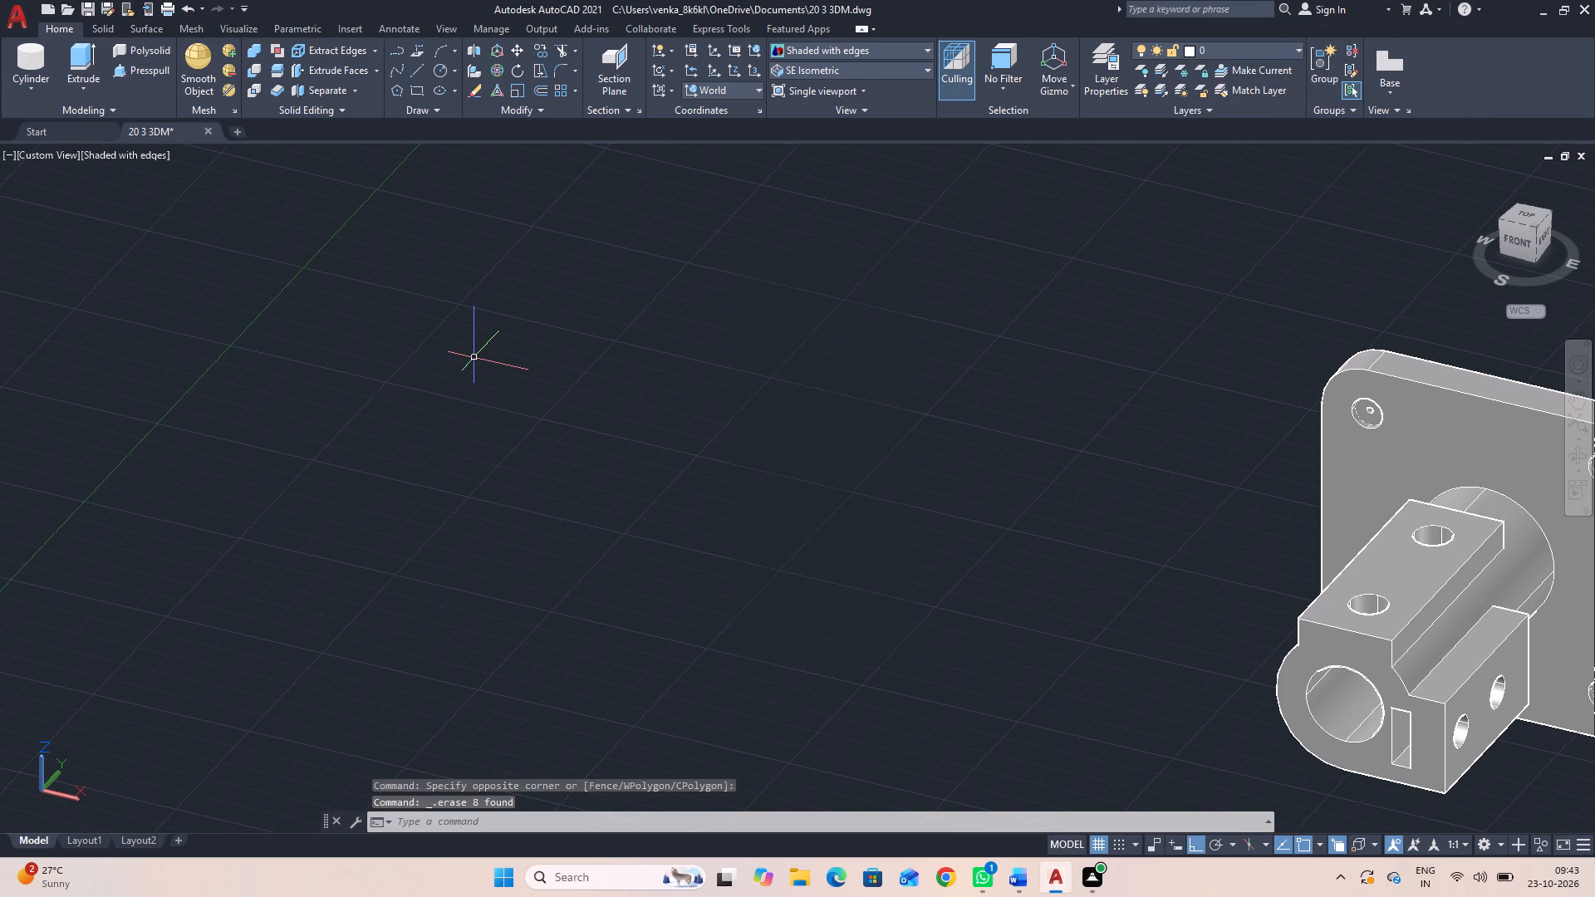
Switch to Layout1 and delete its default viewport.
{"action": "middle_click_drag", "start_coordinate": [933, 581], "coordinate": [801, 556]}
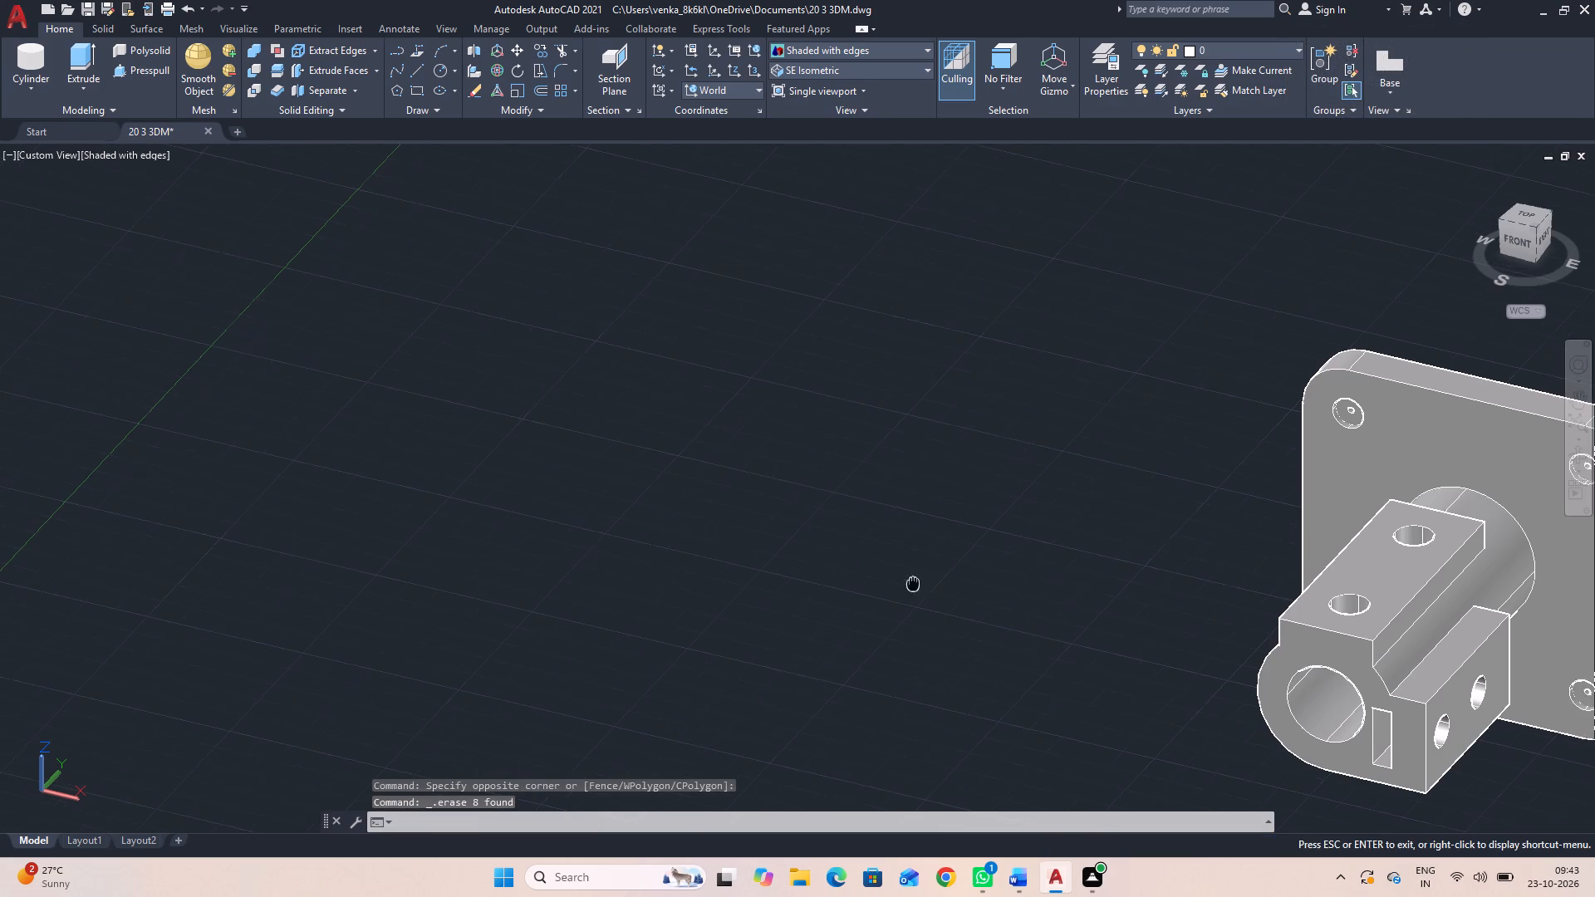
{"action": "middle_click_drag", "start_coordinate": [801, 556], "coordinate": [245, 390]}
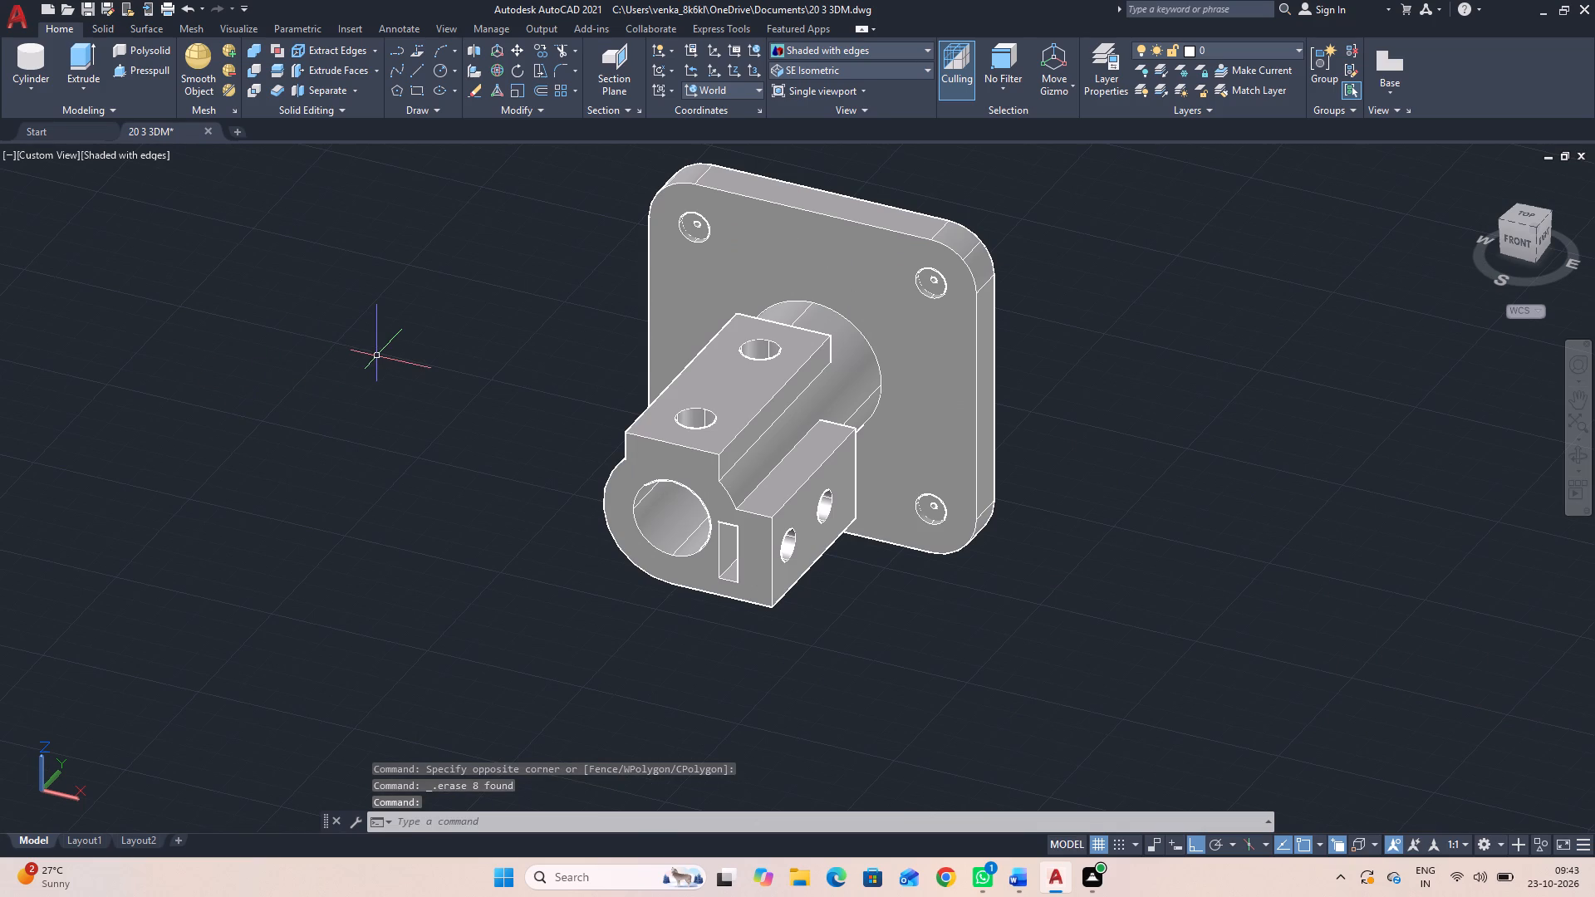
{"action": "middle_click_drag", "start_coordinate": [377, 356], "coordinate": [363, 454]}
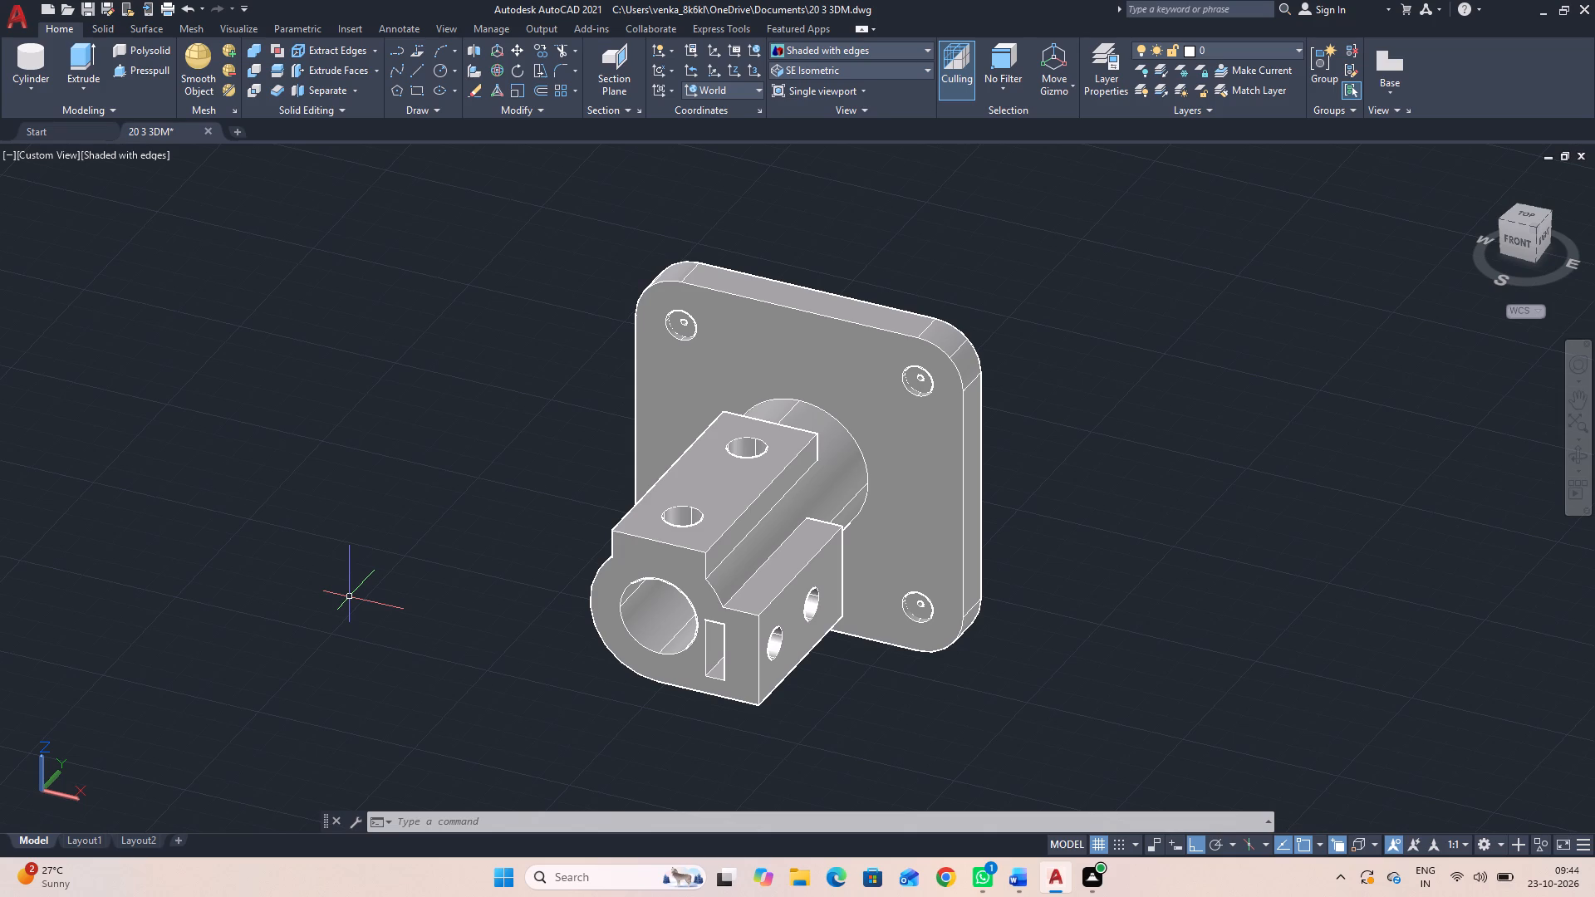
{"action": "left_click", "coordinate": [90, 841]}
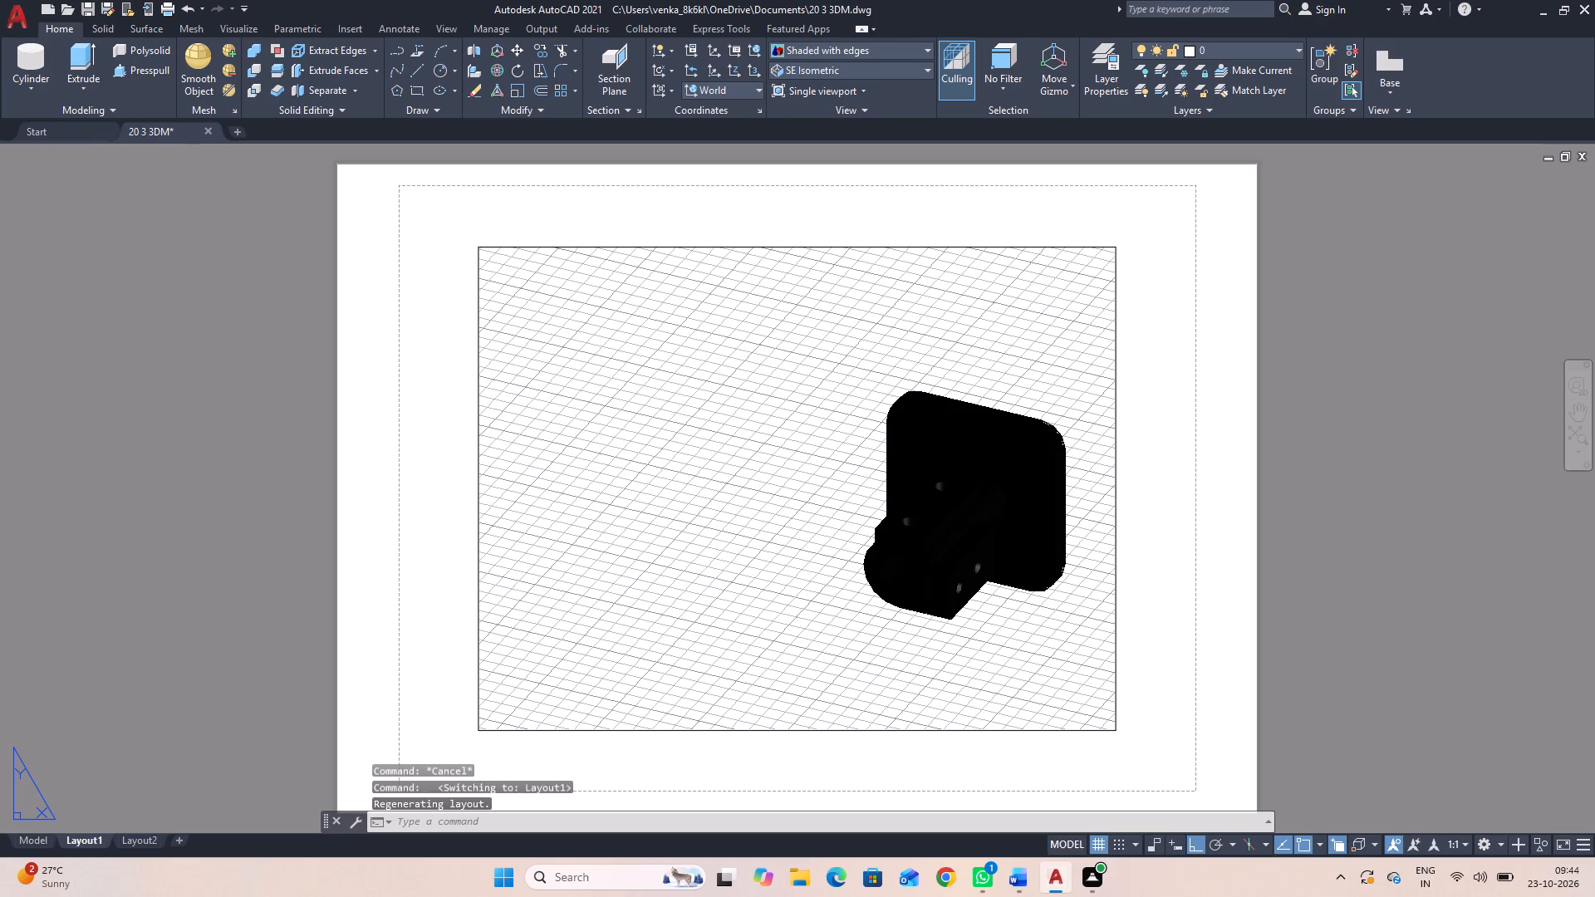
{"action": "left_click", "coordinate": [572, 573]}
{"action": "left_click", "coordinate": [451, 556]}
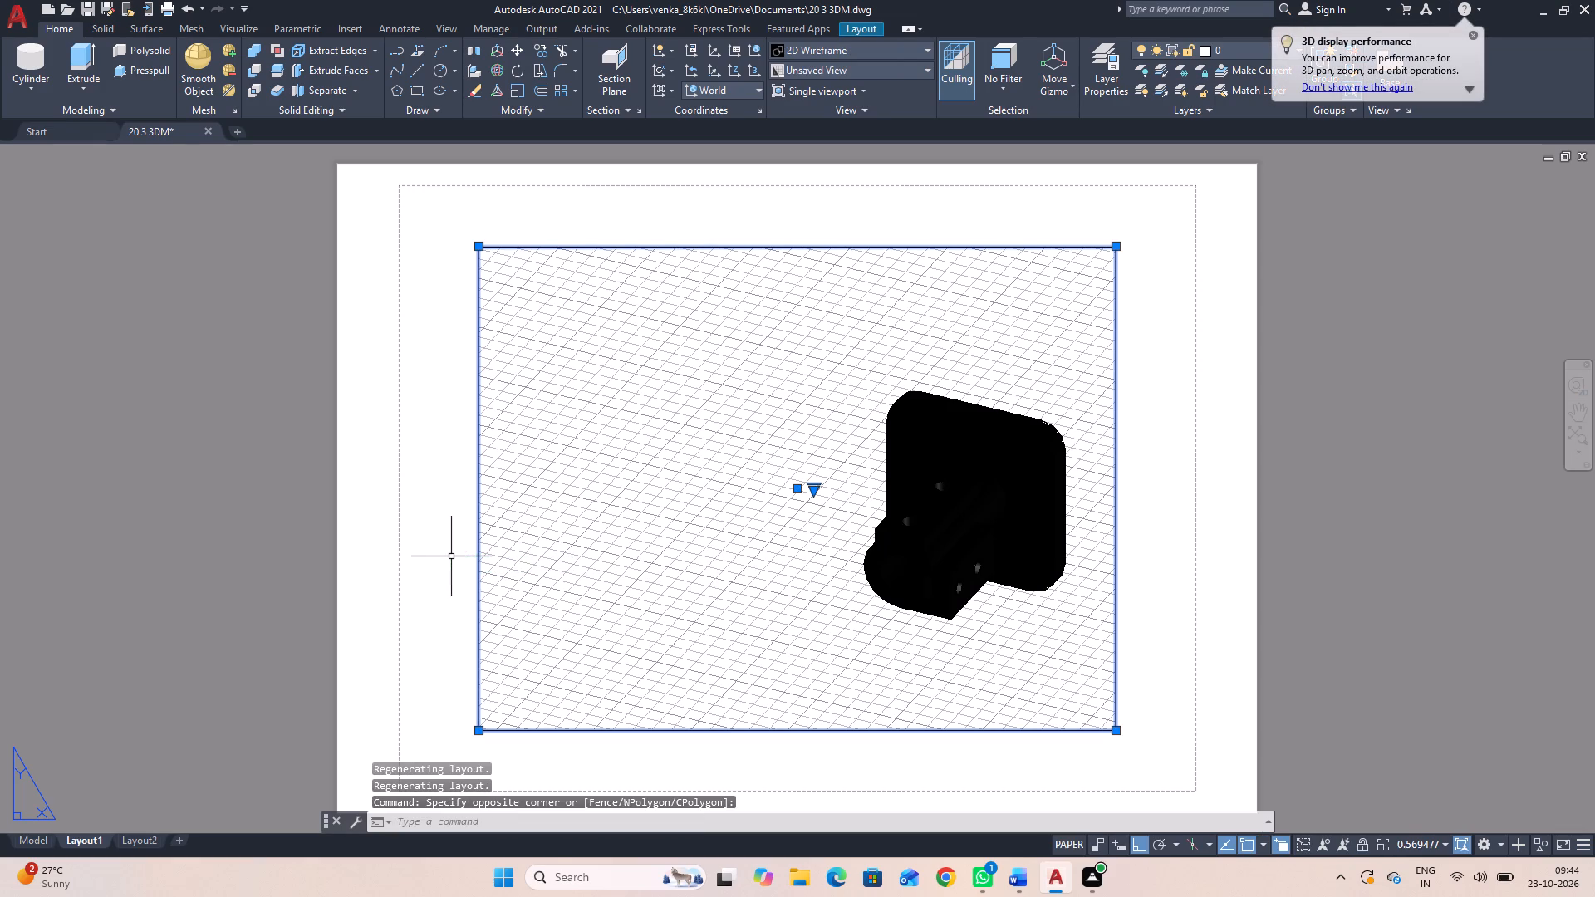
{"action": "key", "text": "Delete"}
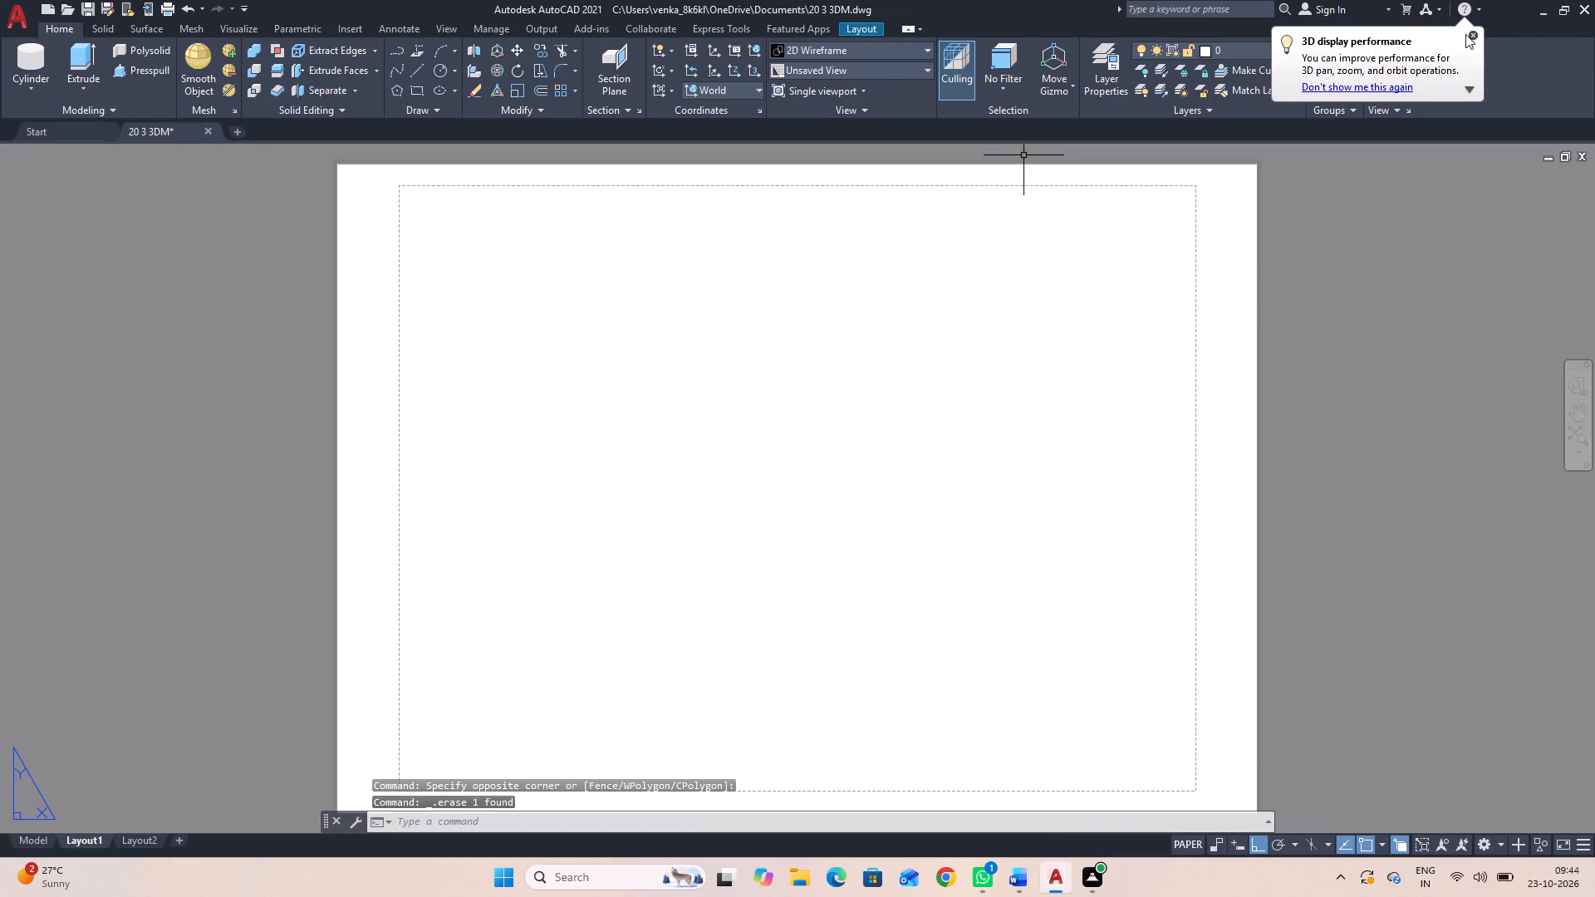
Place a 1:2 base view from model space at the sheet's upper right, with projected views left of it, below it and isometric at lower left.
{"action": "left_click", "coordinate": [1471, 32]}
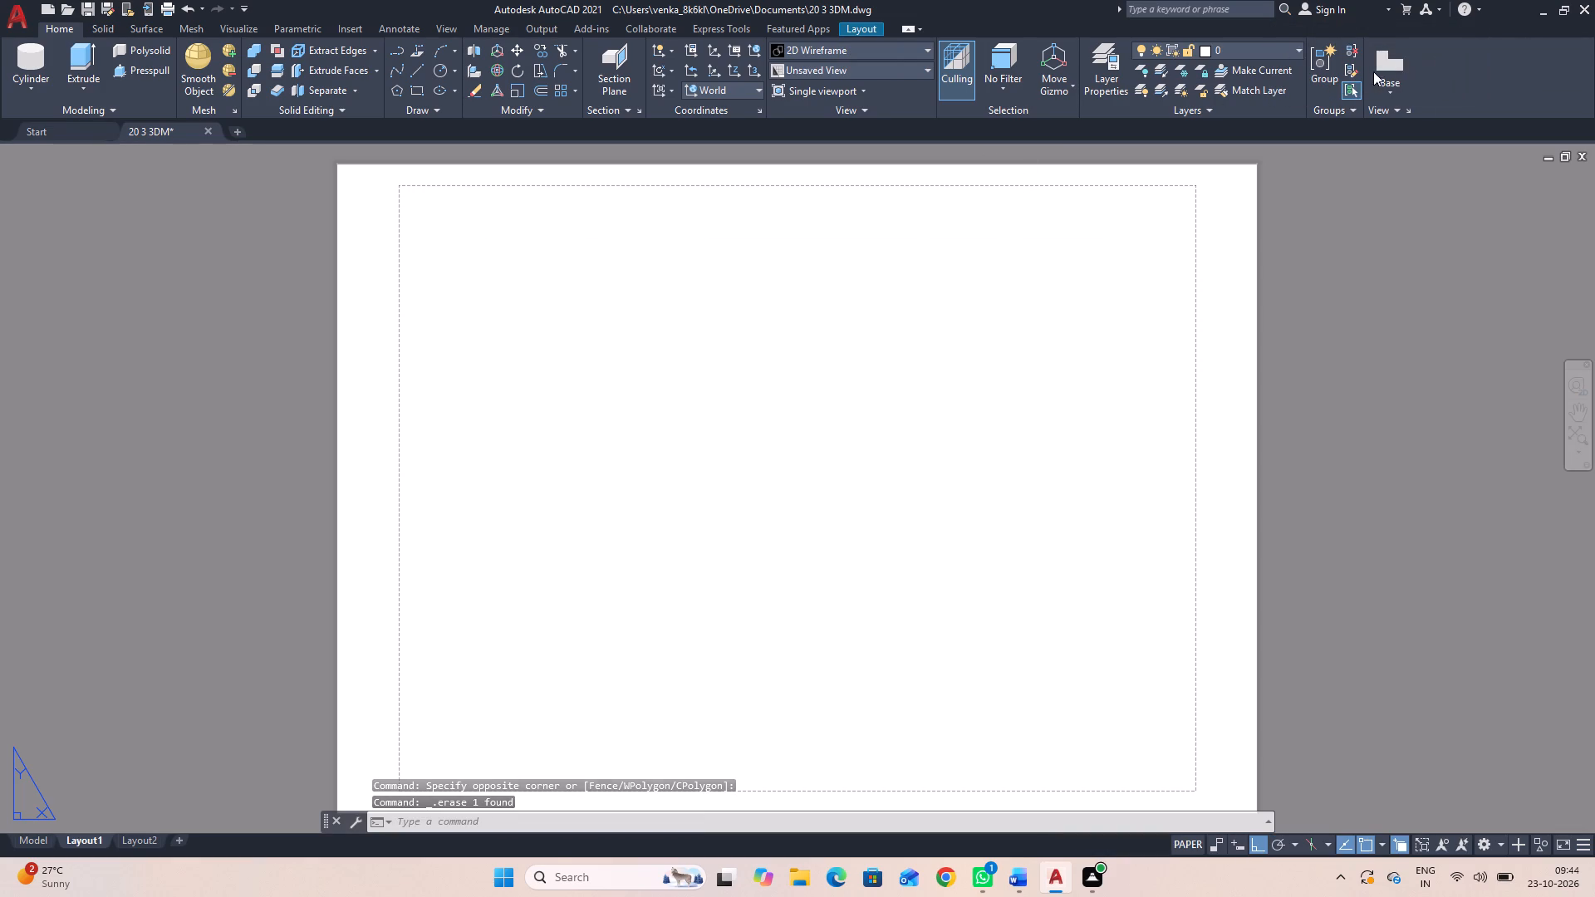
{"action": "left_click", "coordinate": [1387, 65]}
{"action": "left_click", "coordinate": [1416, 114]}
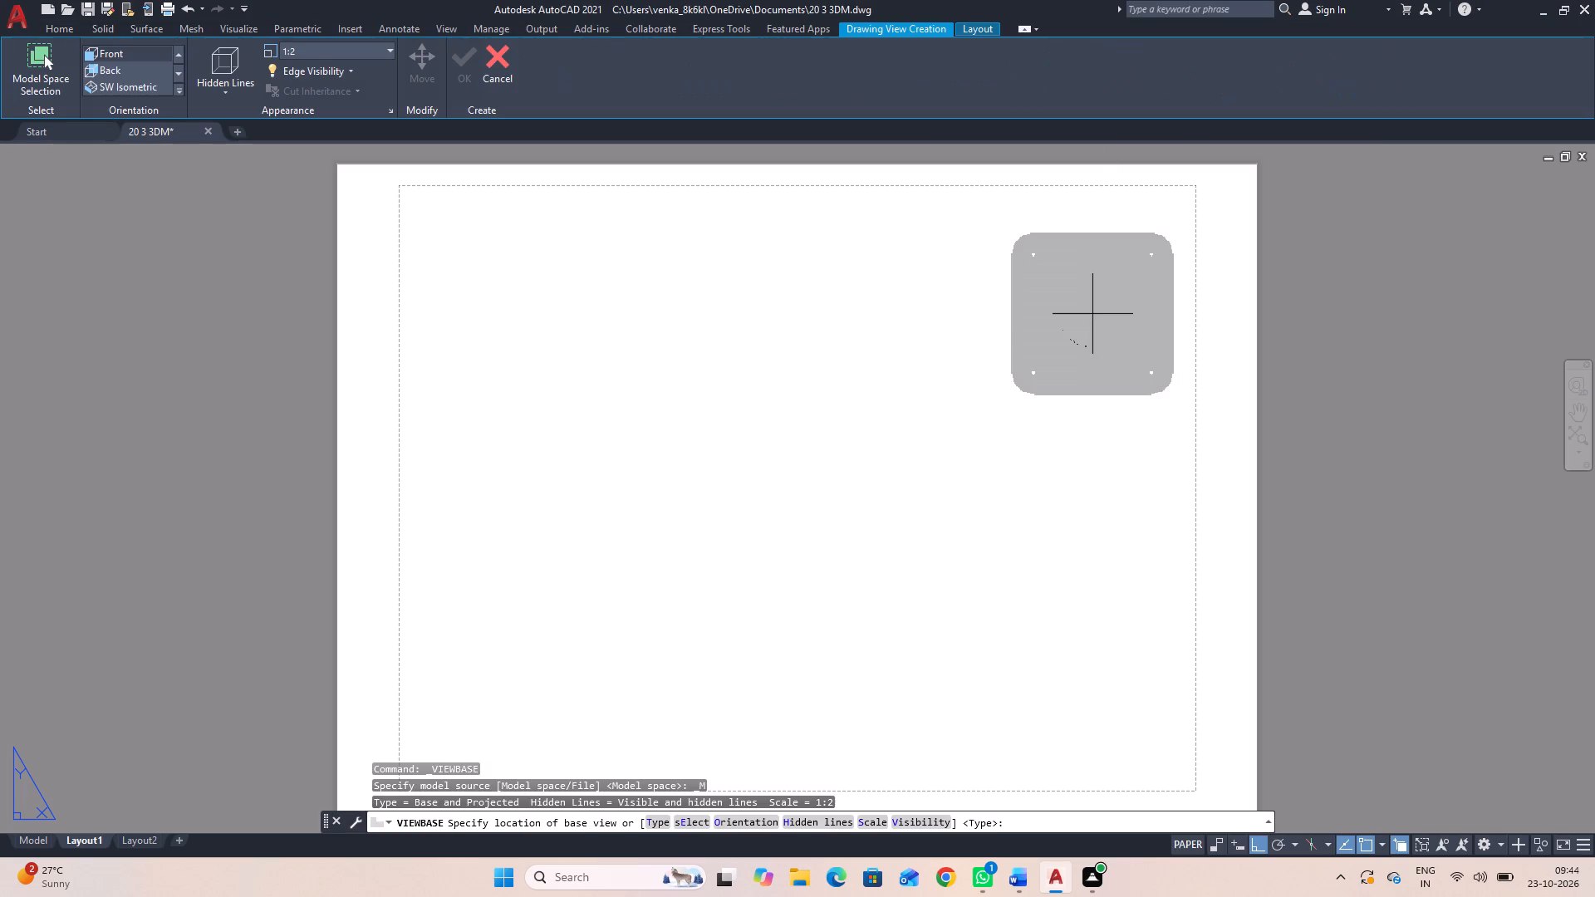
{"action": "left_click", "coordinate": [1072, 334]}
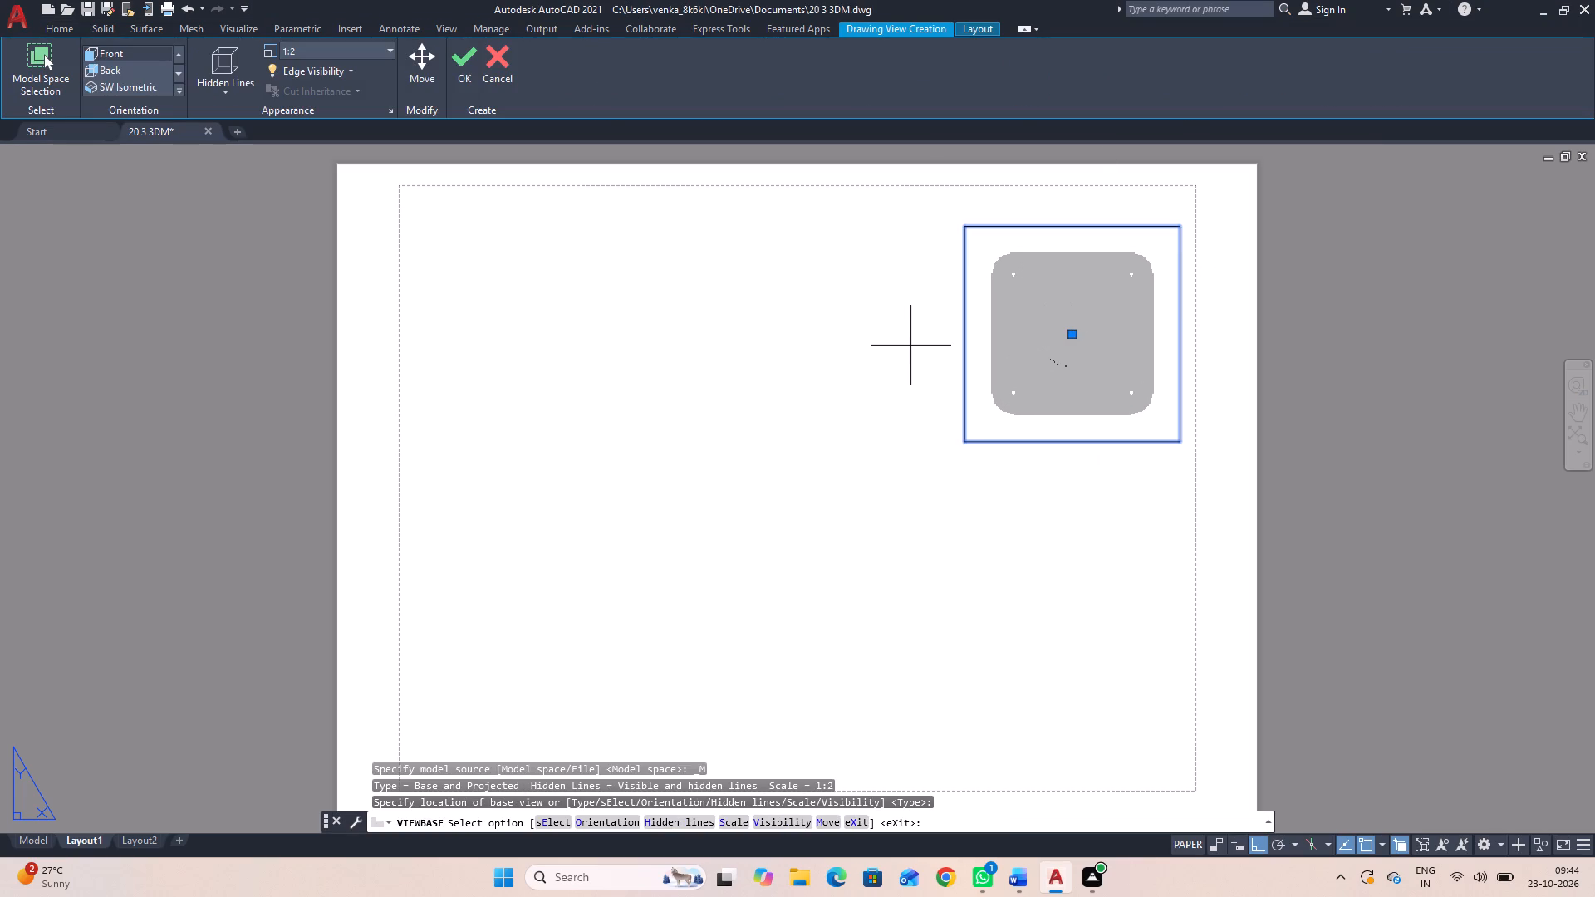
{"action": "key", "text": "space"}
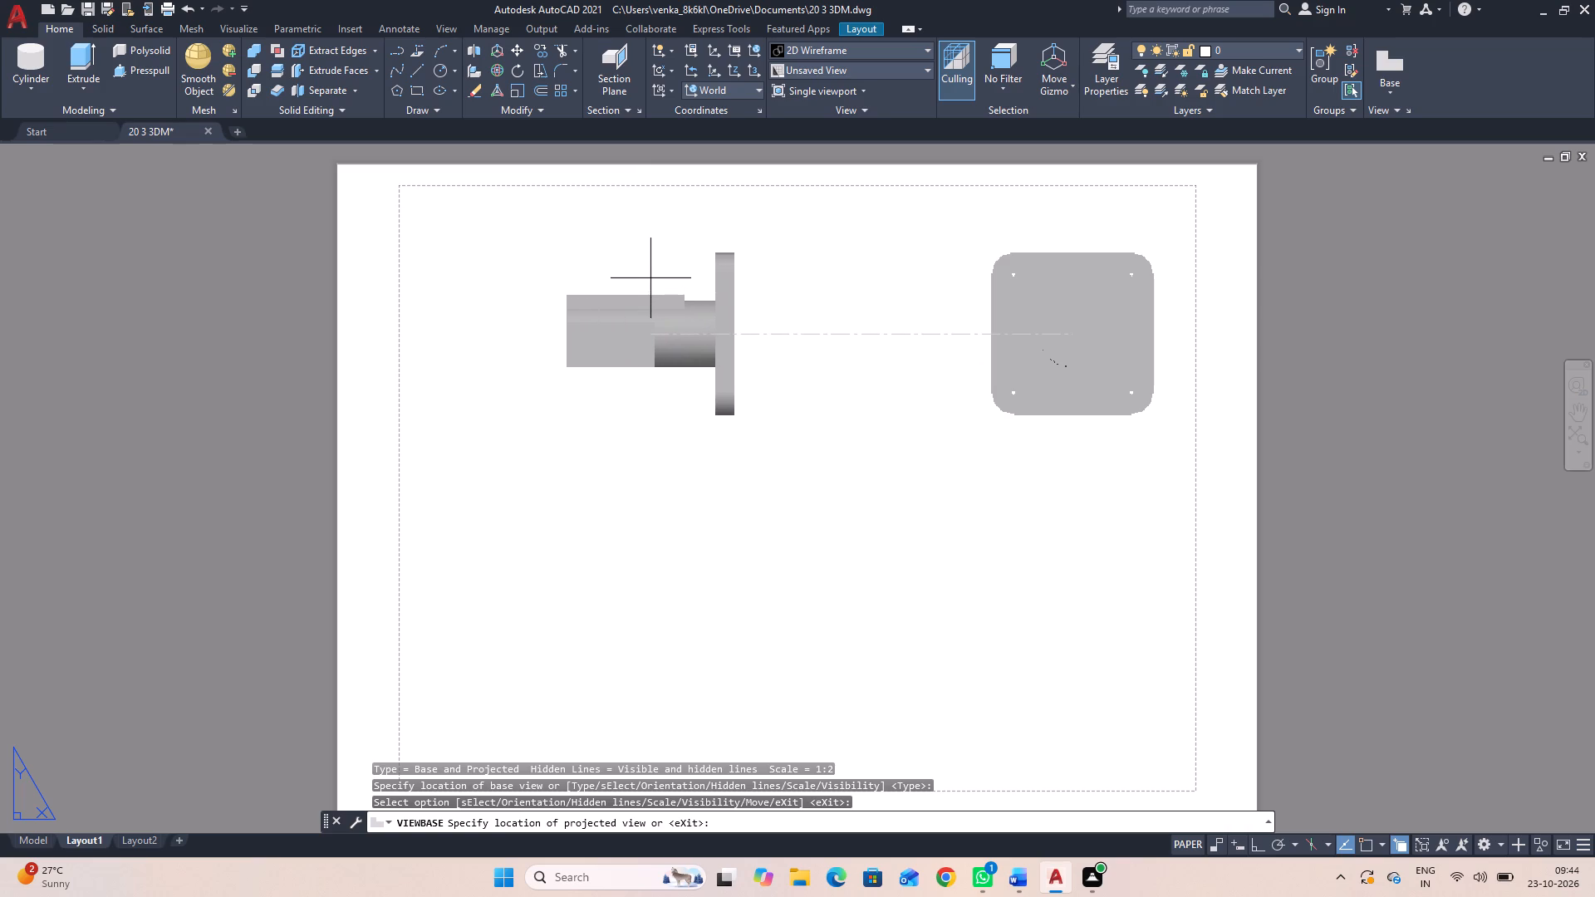
{"action": "left_click", "coordinate": [599, 276]}
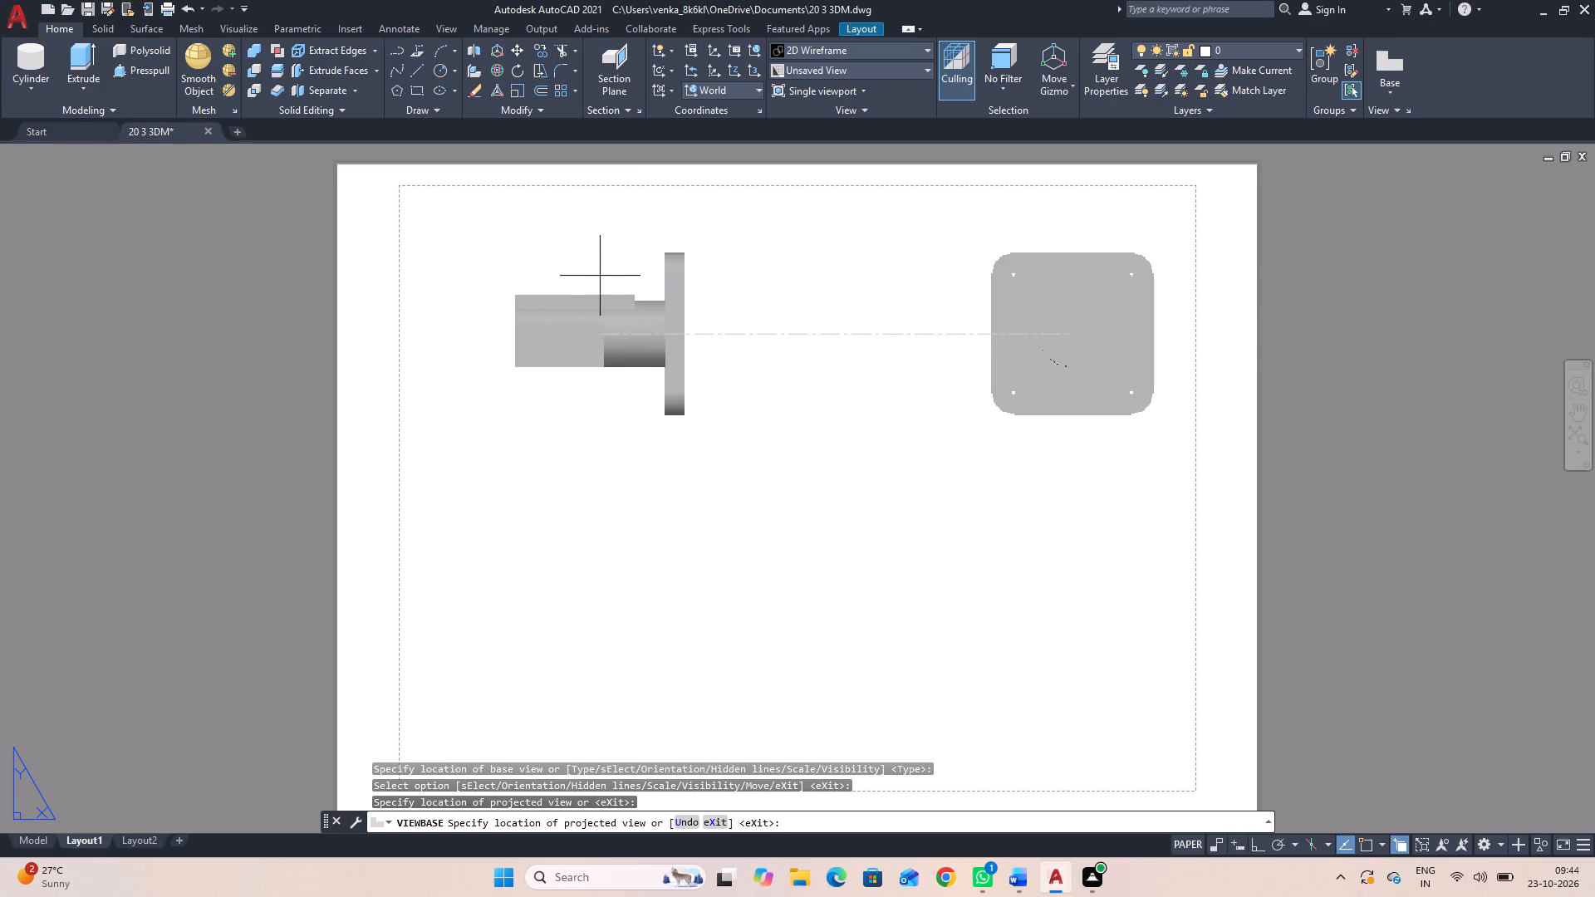
{"action": "left_click", "coordinate": [595, 671]}
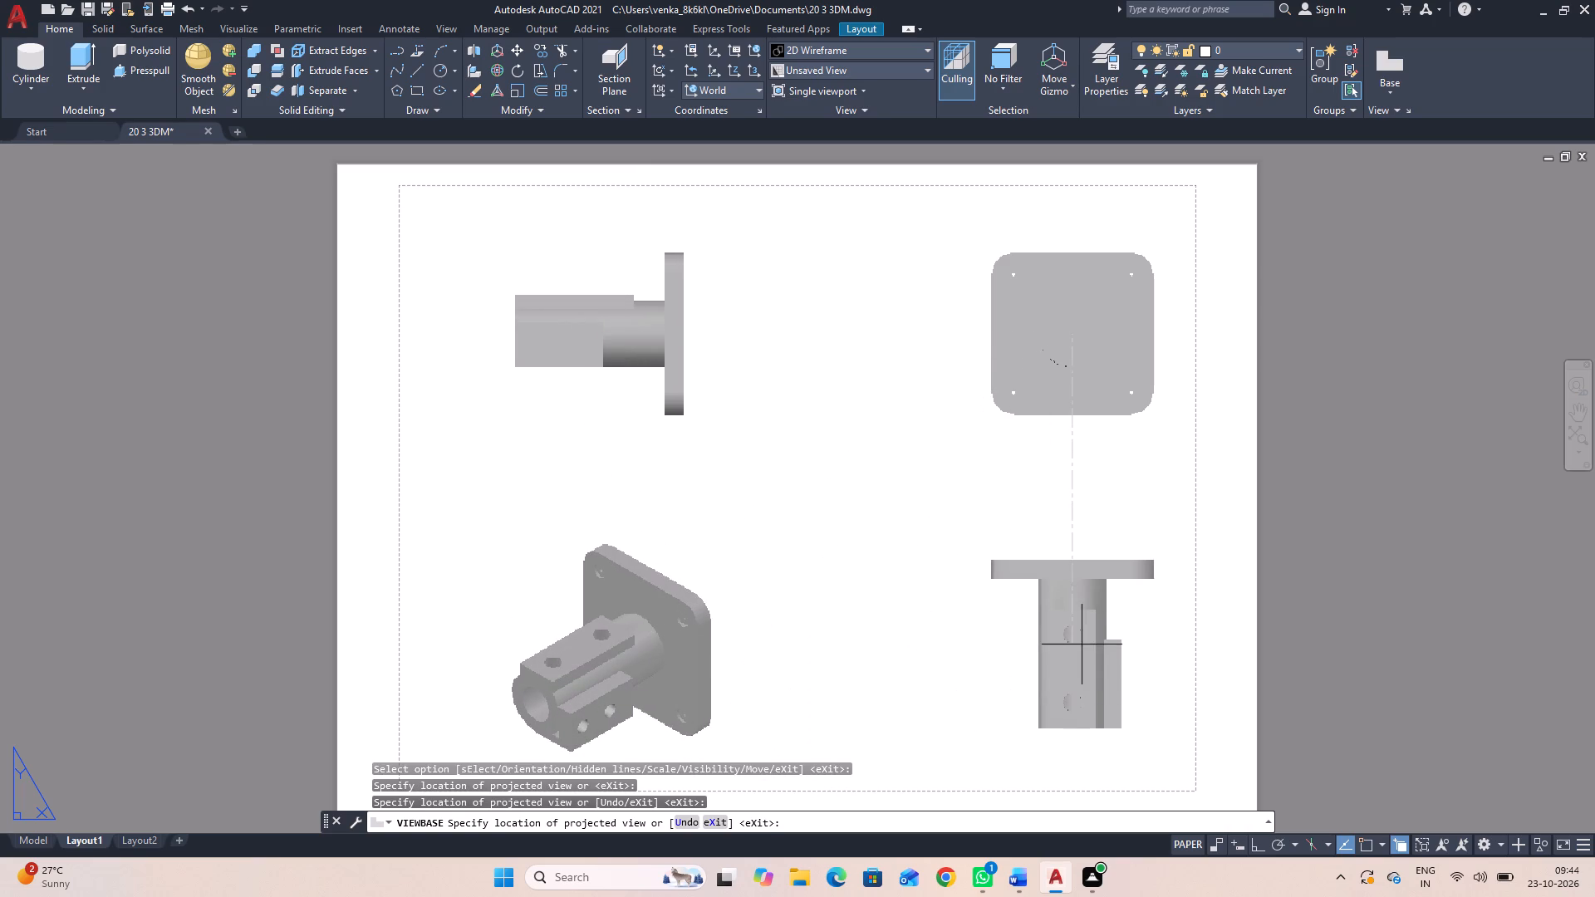
{"action": "left_click", "coordinate": [1083, 645]}
{"action": "key", "text": "Return"}
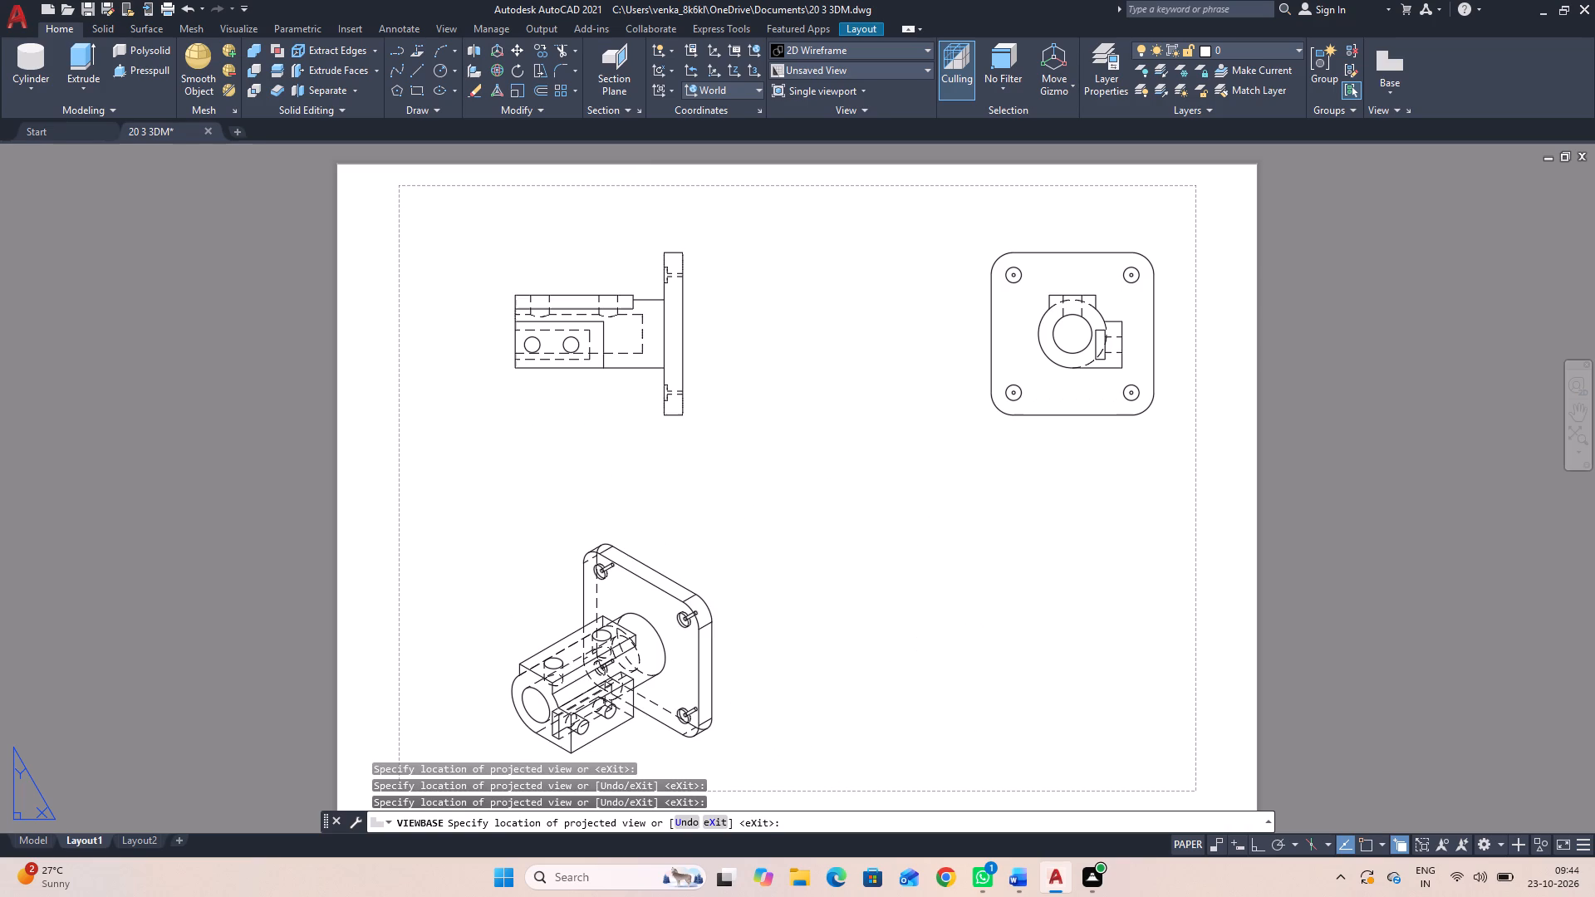
Set the isometric view's display style to Shaded with visible lines.
{"action": "double_click", "coordinate": [678, 632]}
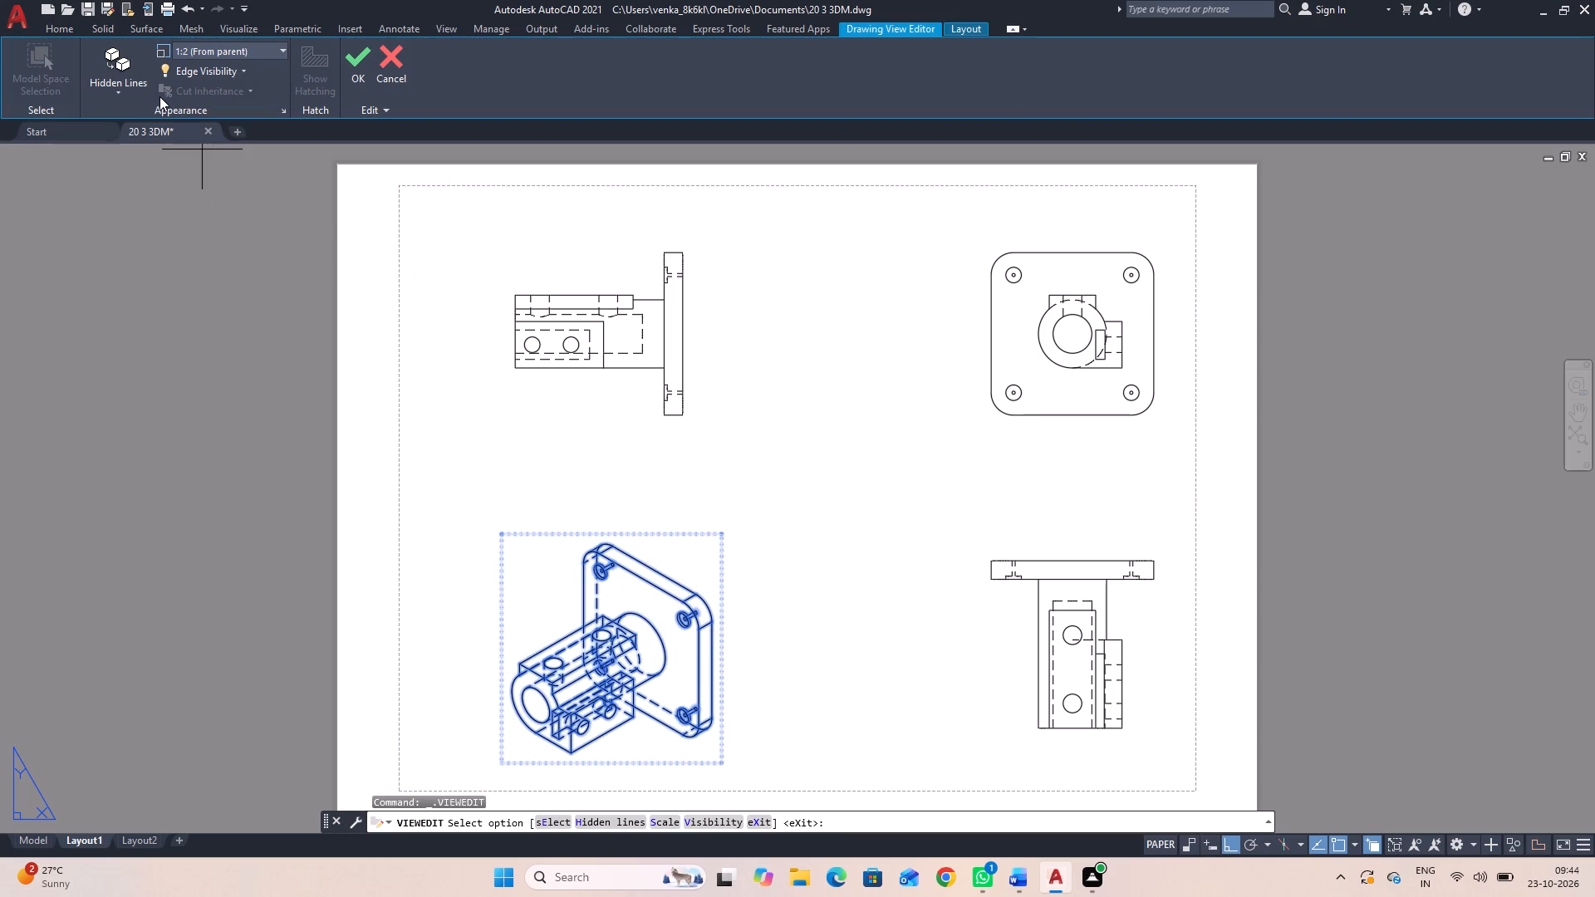
{"action": "left_click", "coordinate": [129, 86]}
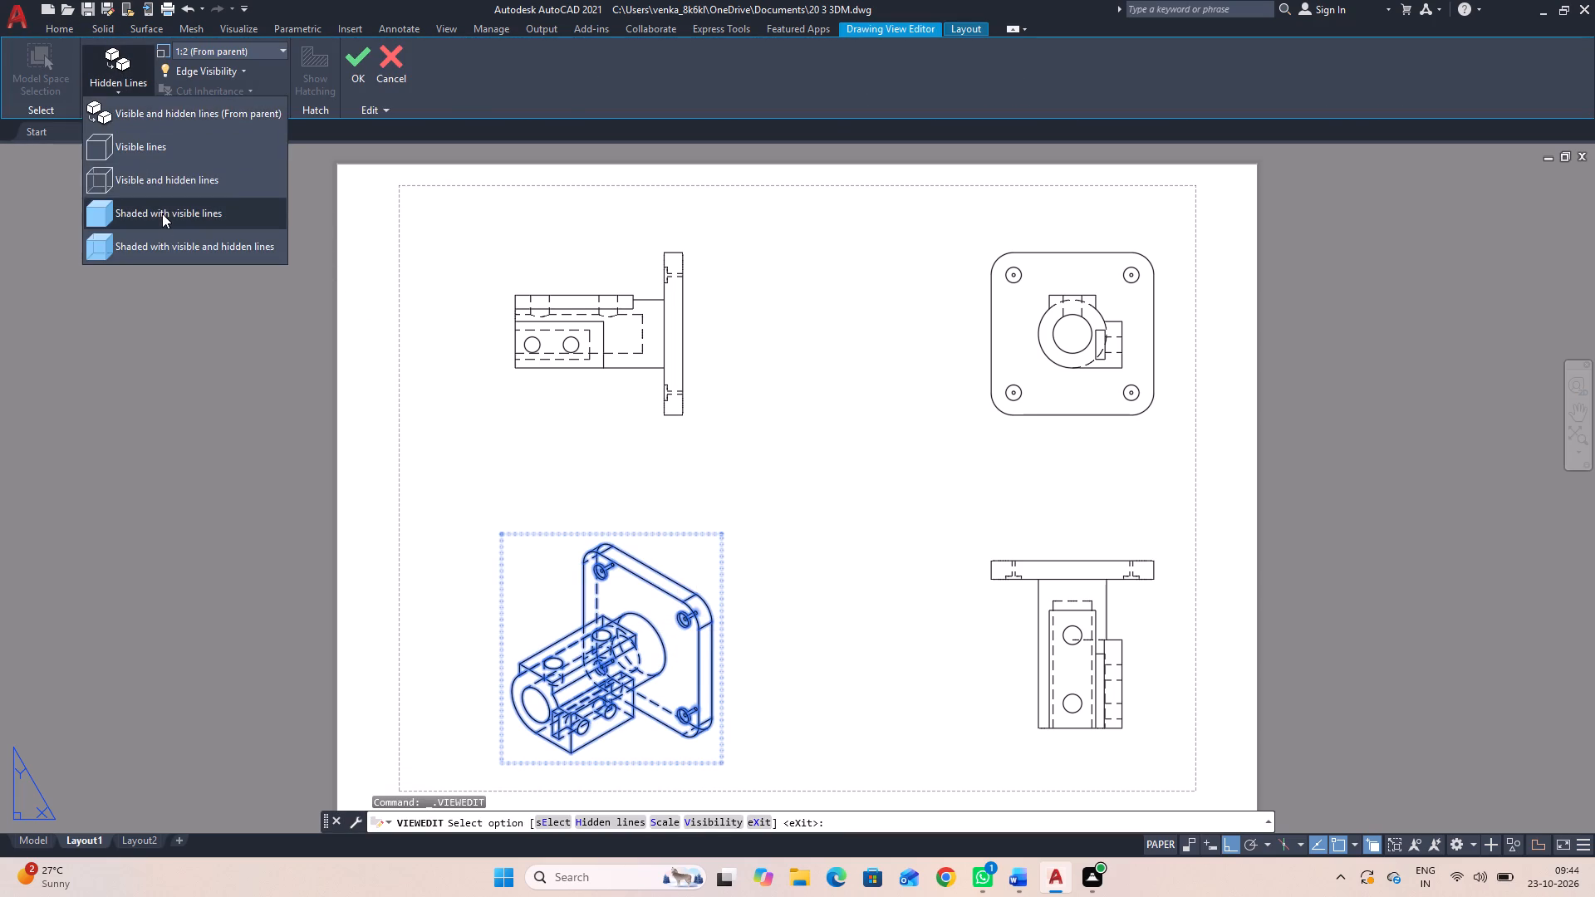
{"action": "left_click", "coordinate": [162, 213]}
{"action": "key", "text": "Escape"}
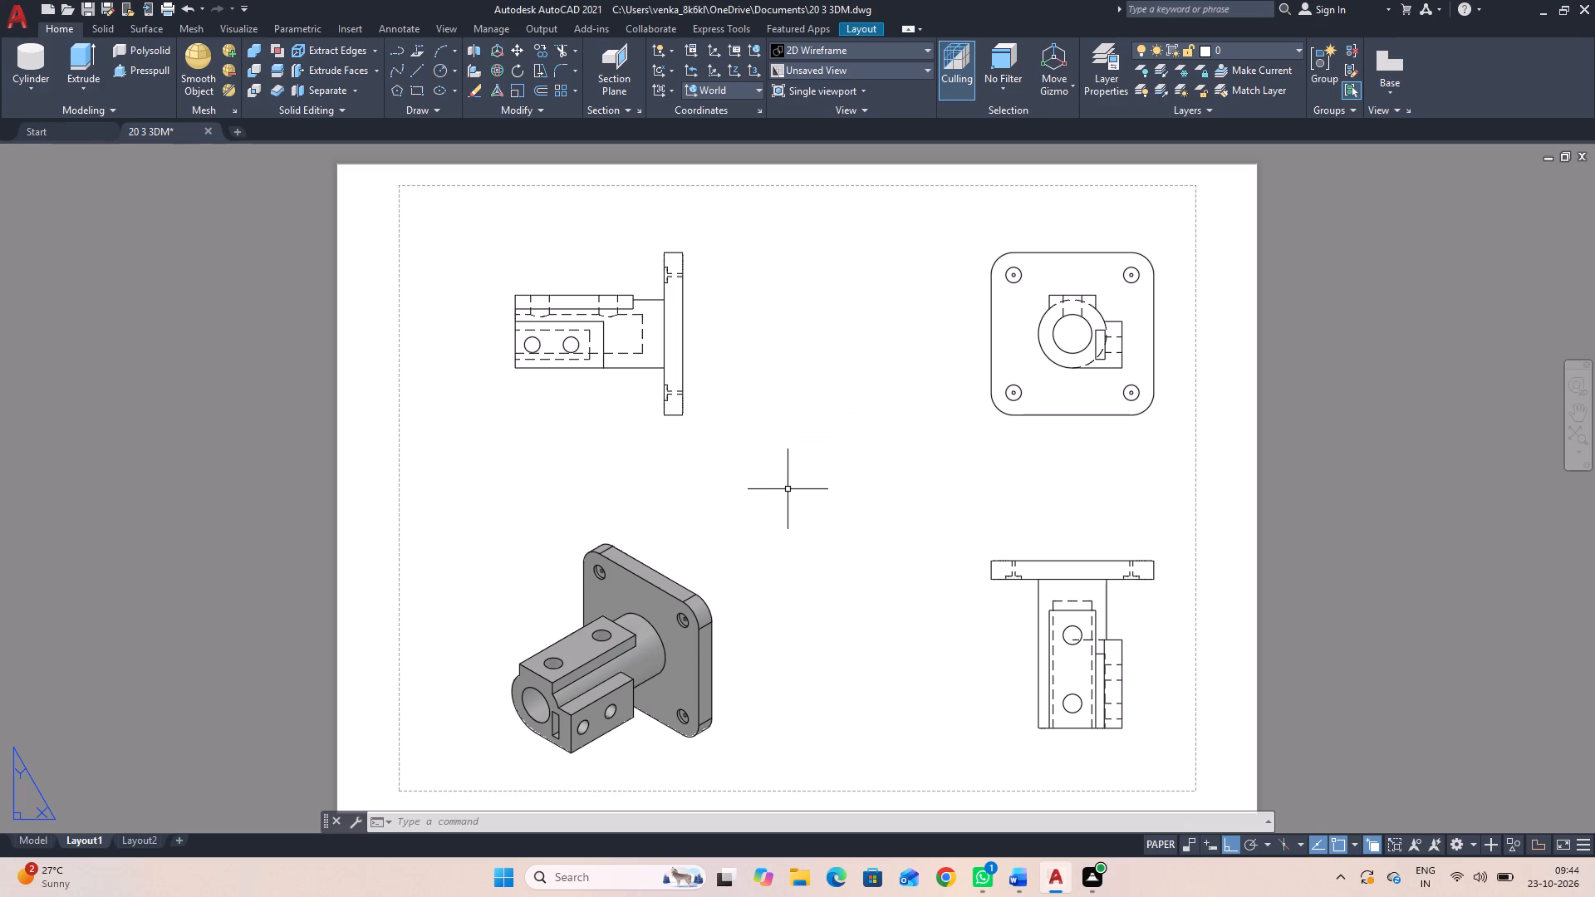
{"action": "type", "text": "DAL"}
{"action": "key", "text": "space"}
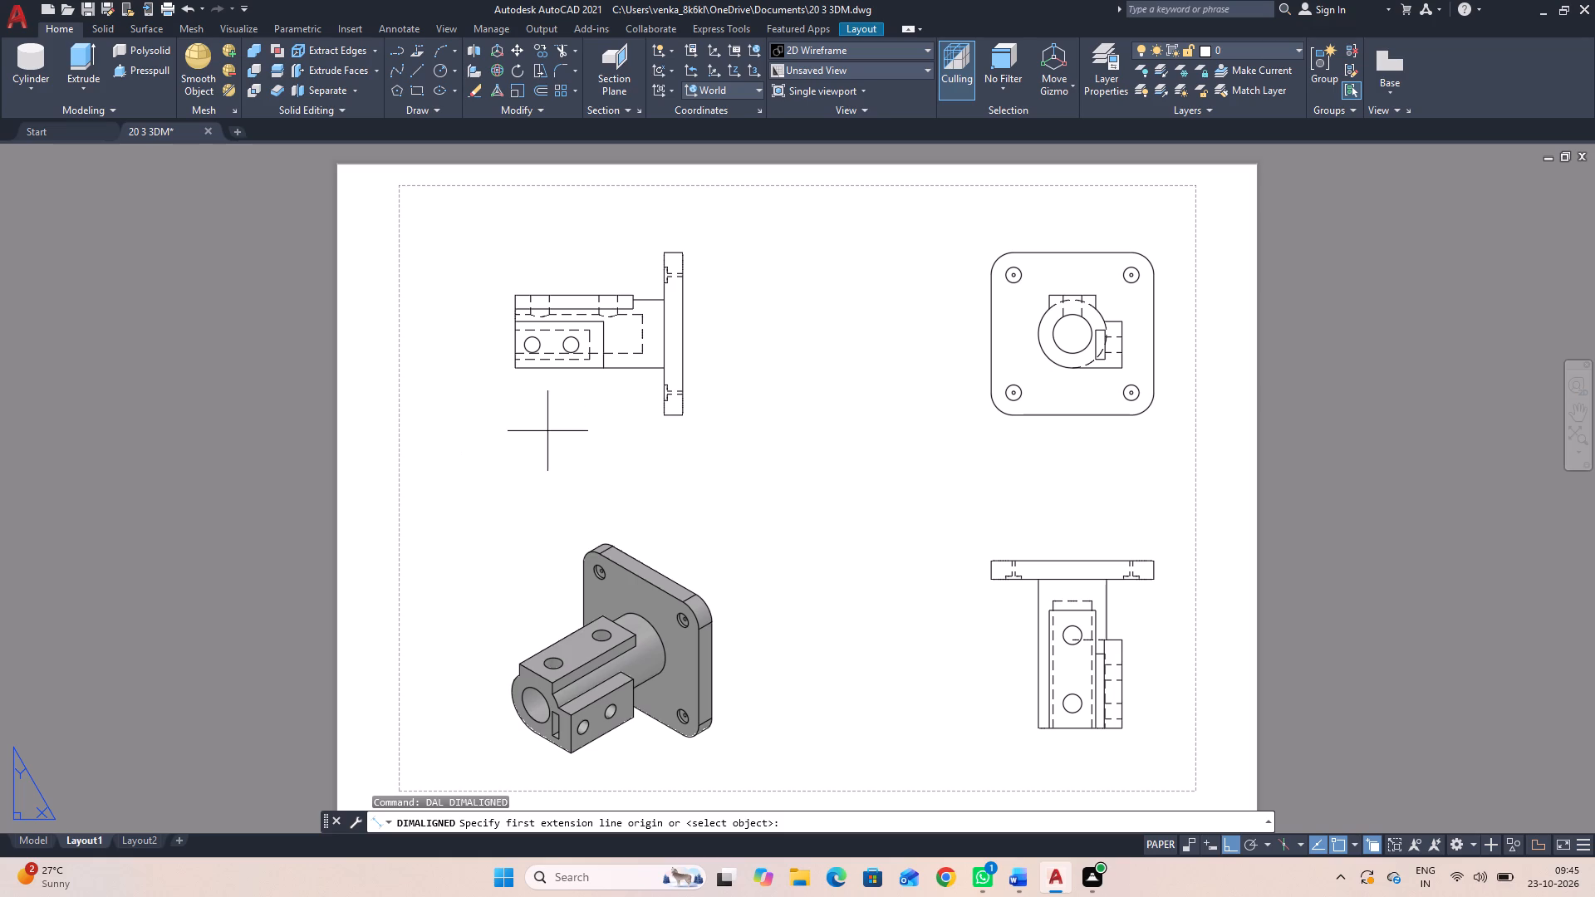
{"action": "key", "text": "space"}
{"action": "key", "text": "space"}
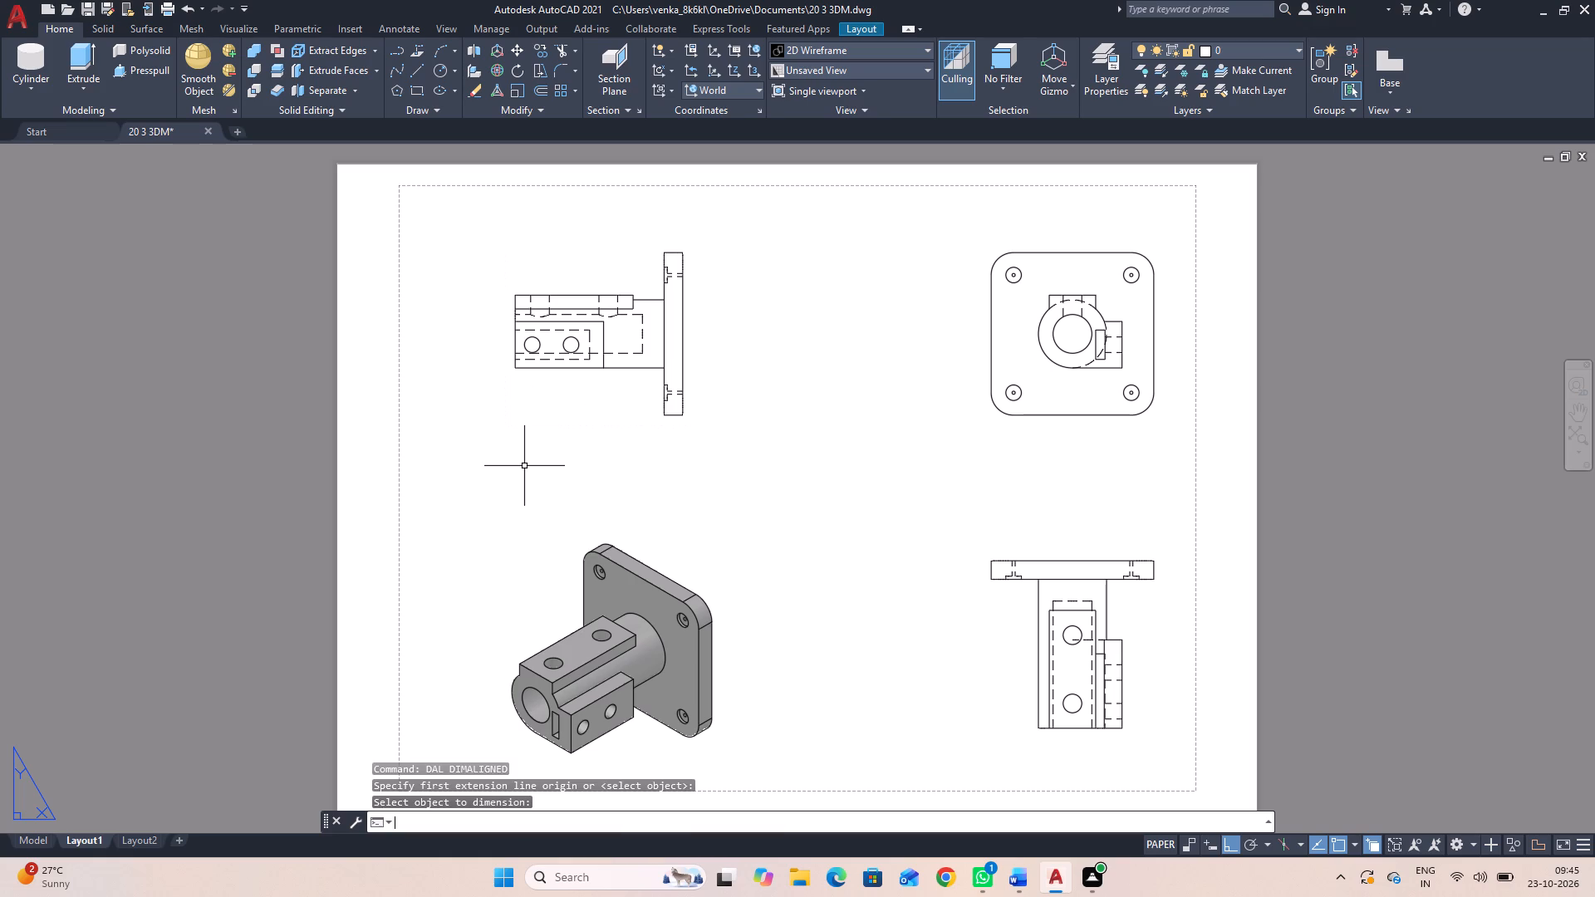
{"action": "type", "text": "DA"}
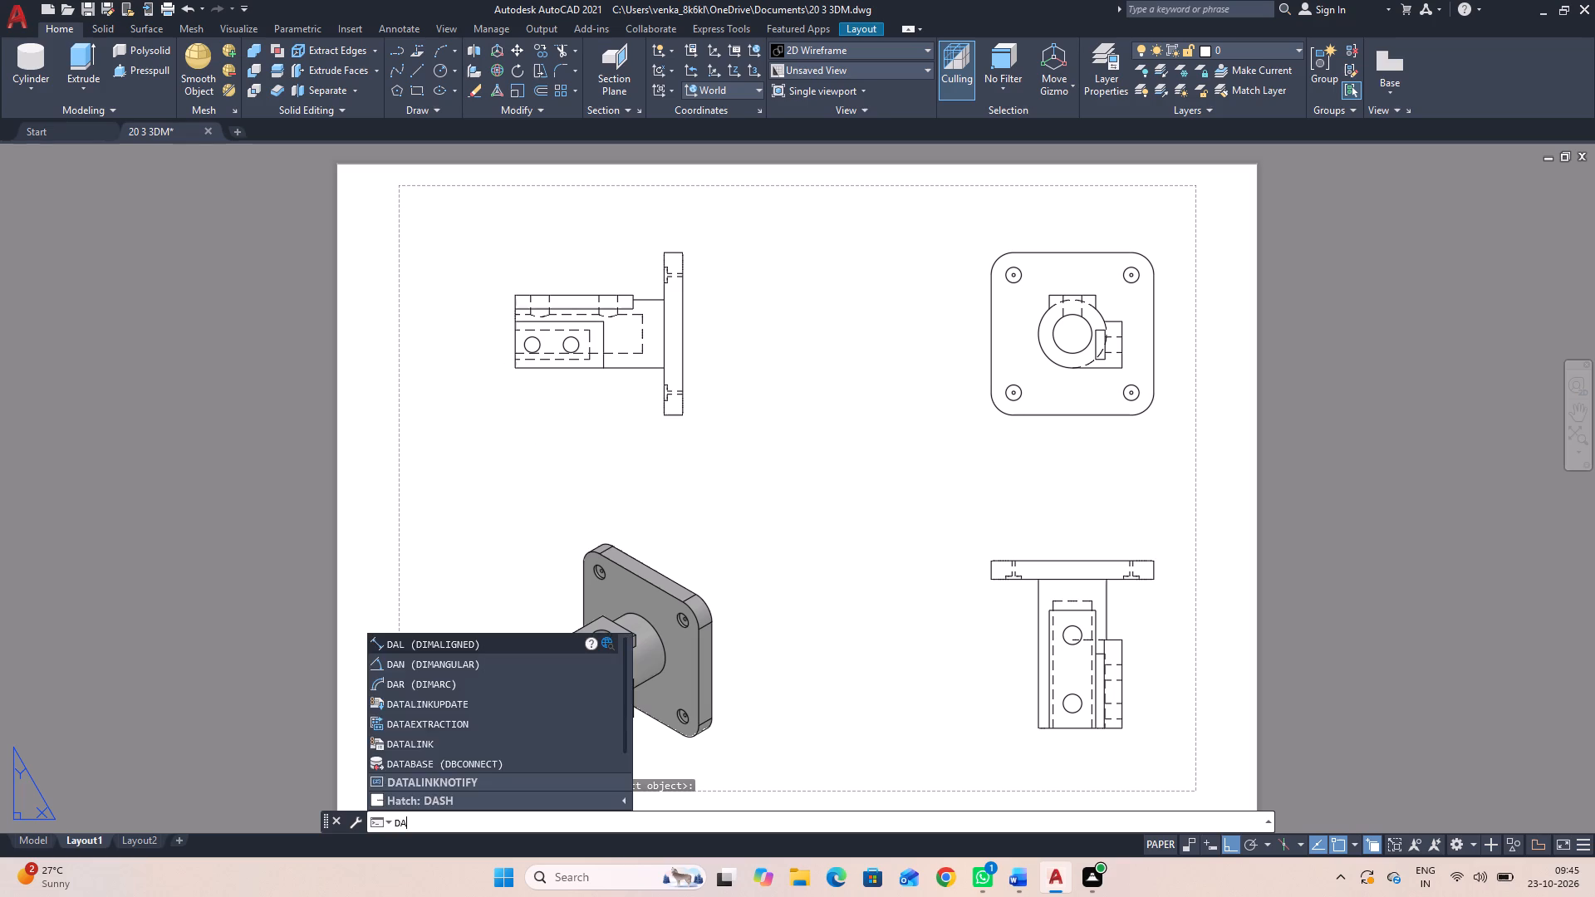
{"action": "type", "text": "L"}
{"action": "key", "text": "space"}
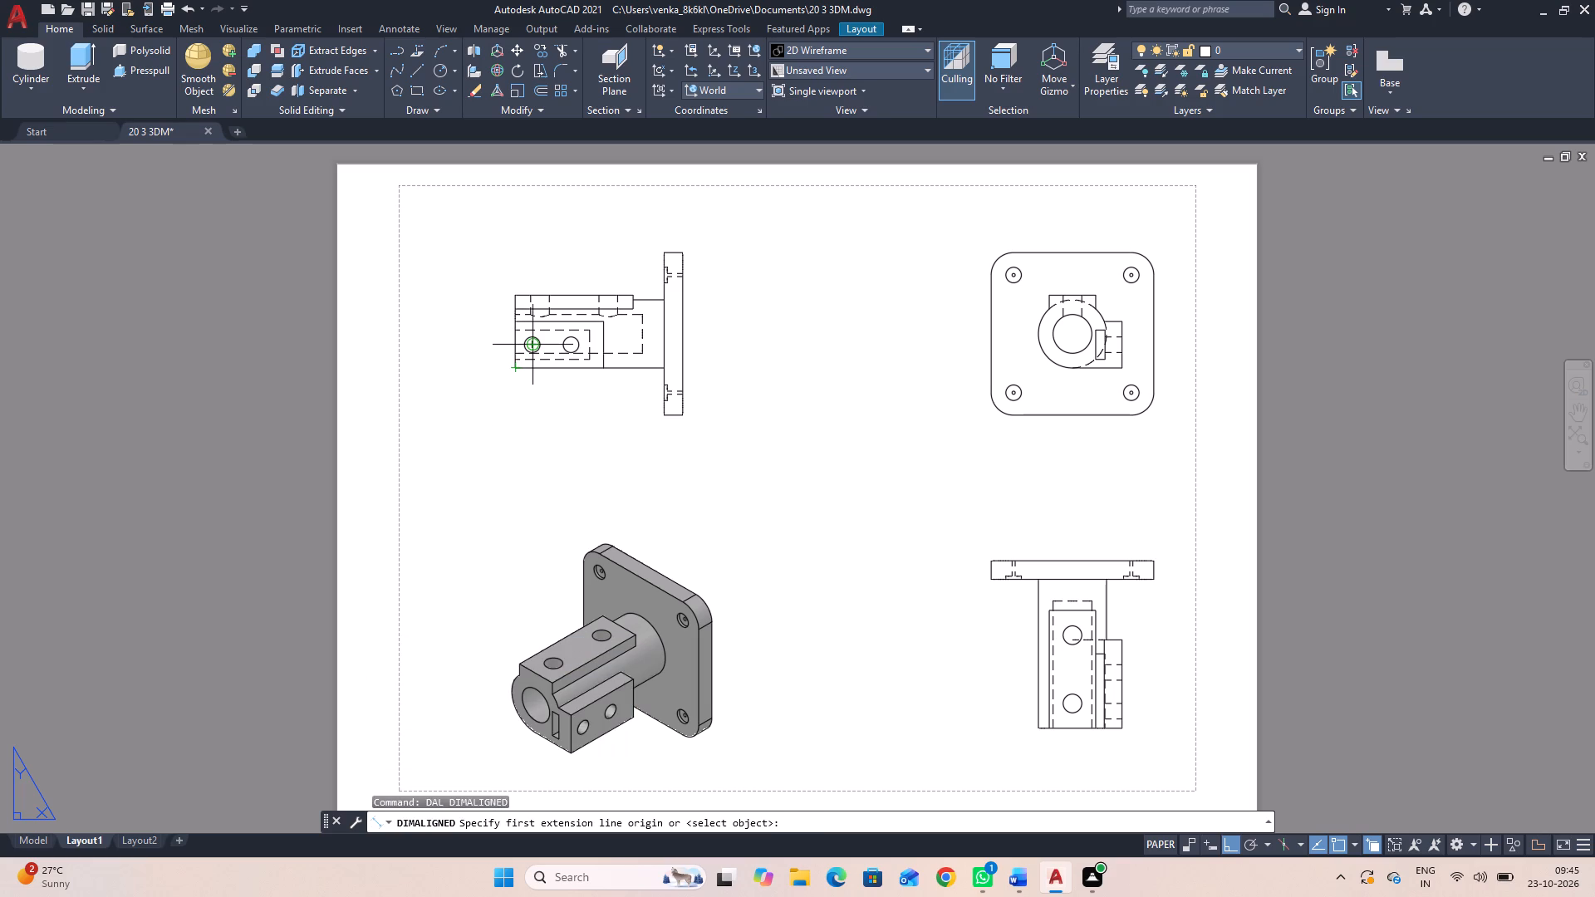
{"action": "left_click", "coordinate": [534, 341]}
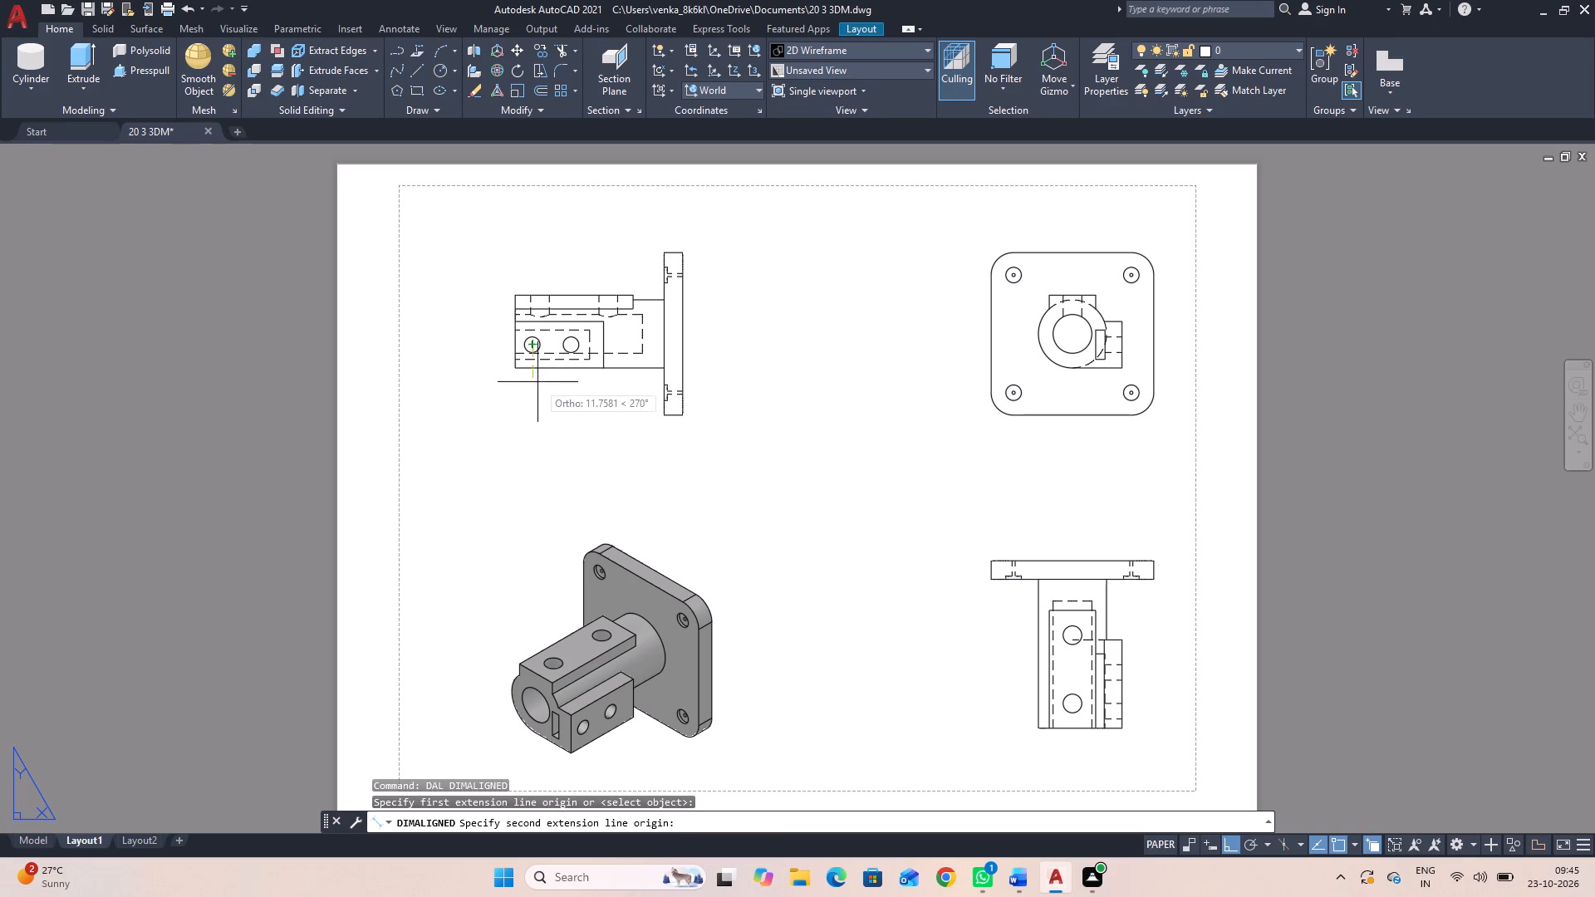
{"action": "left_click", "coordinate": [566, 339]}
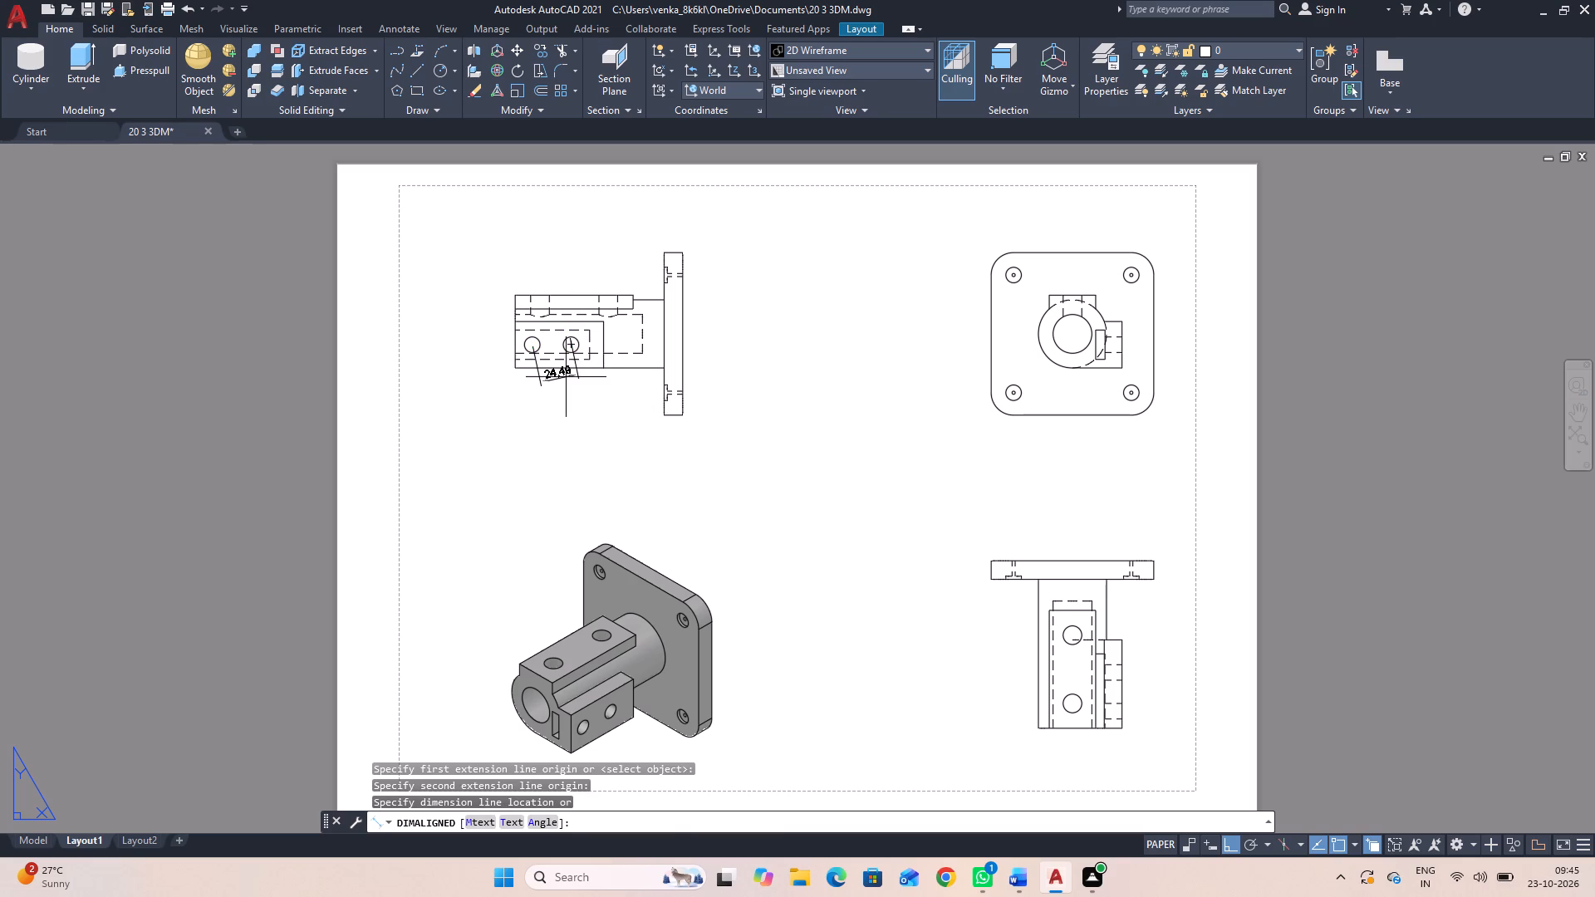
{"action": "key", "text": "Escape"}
Add aligned dimensions below the projected side view for the side block's hole spacing and the first hole's distance from the block's outer end.
{"action": "scroll", "coordinate": [566, 370], "scroll_direction": "up", "scroll_amount": 3}
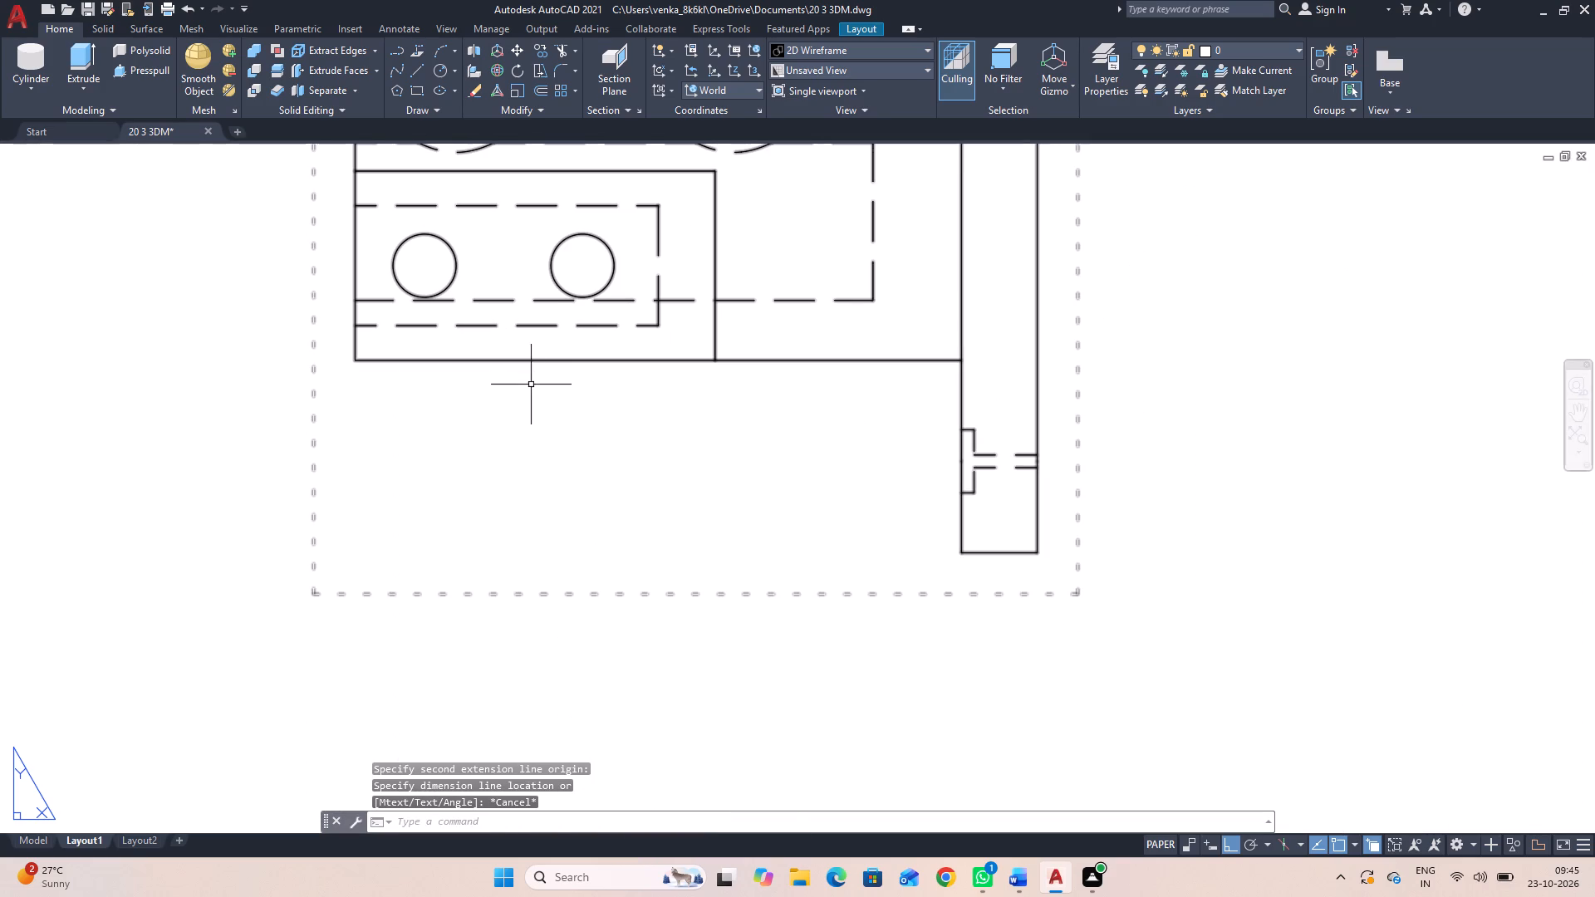
{"action": "key", "text": "space"}
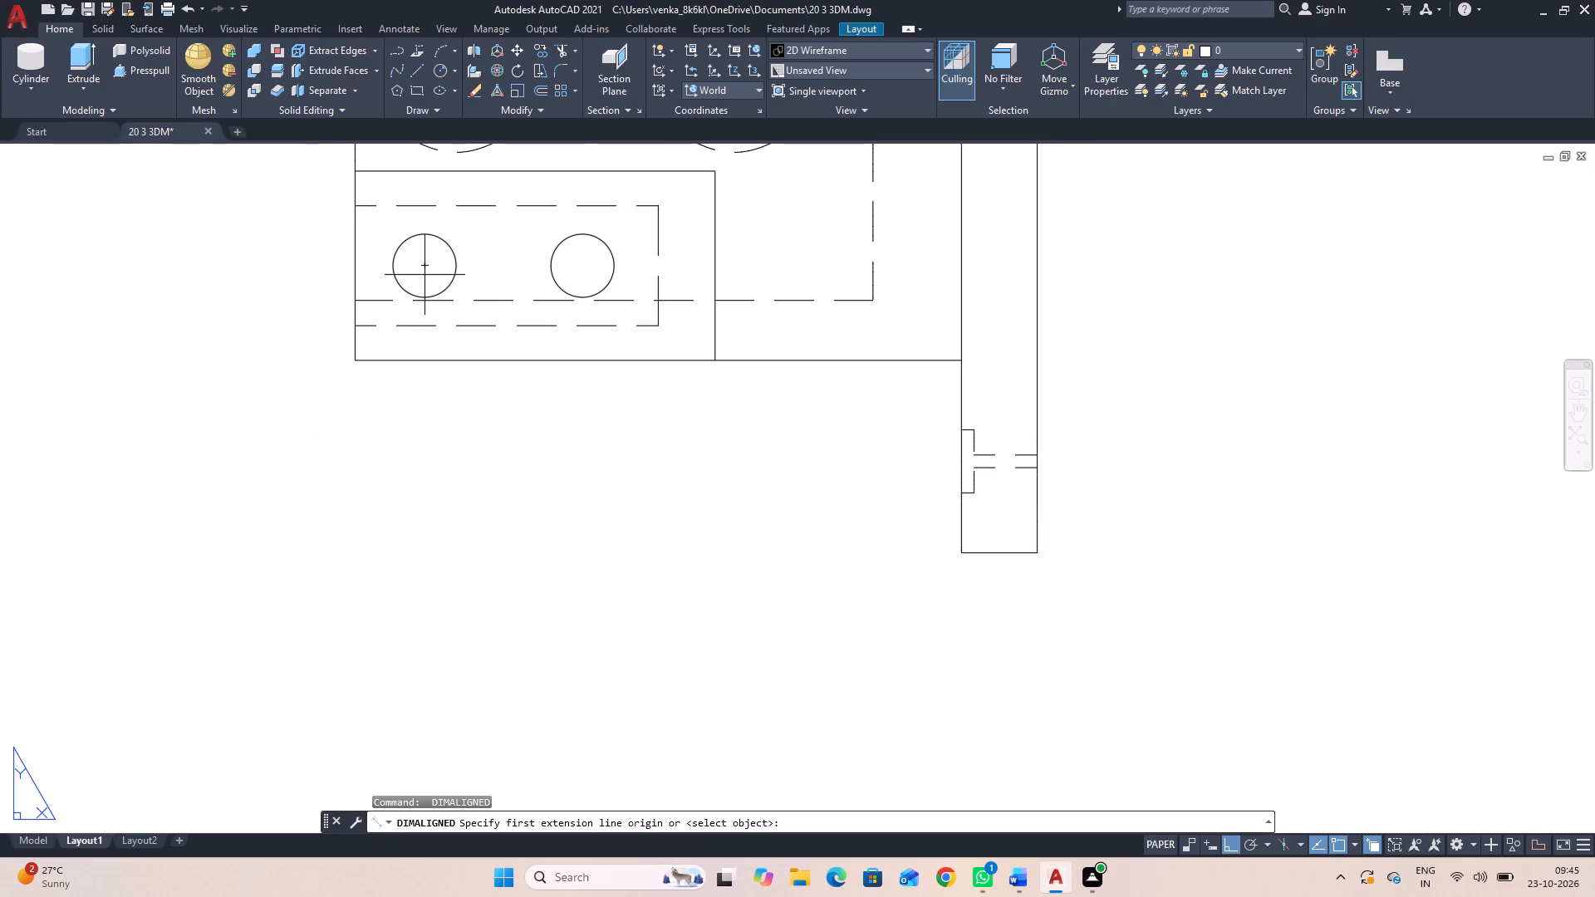
{"action": "left_click", "coordinate": [424, 269]}
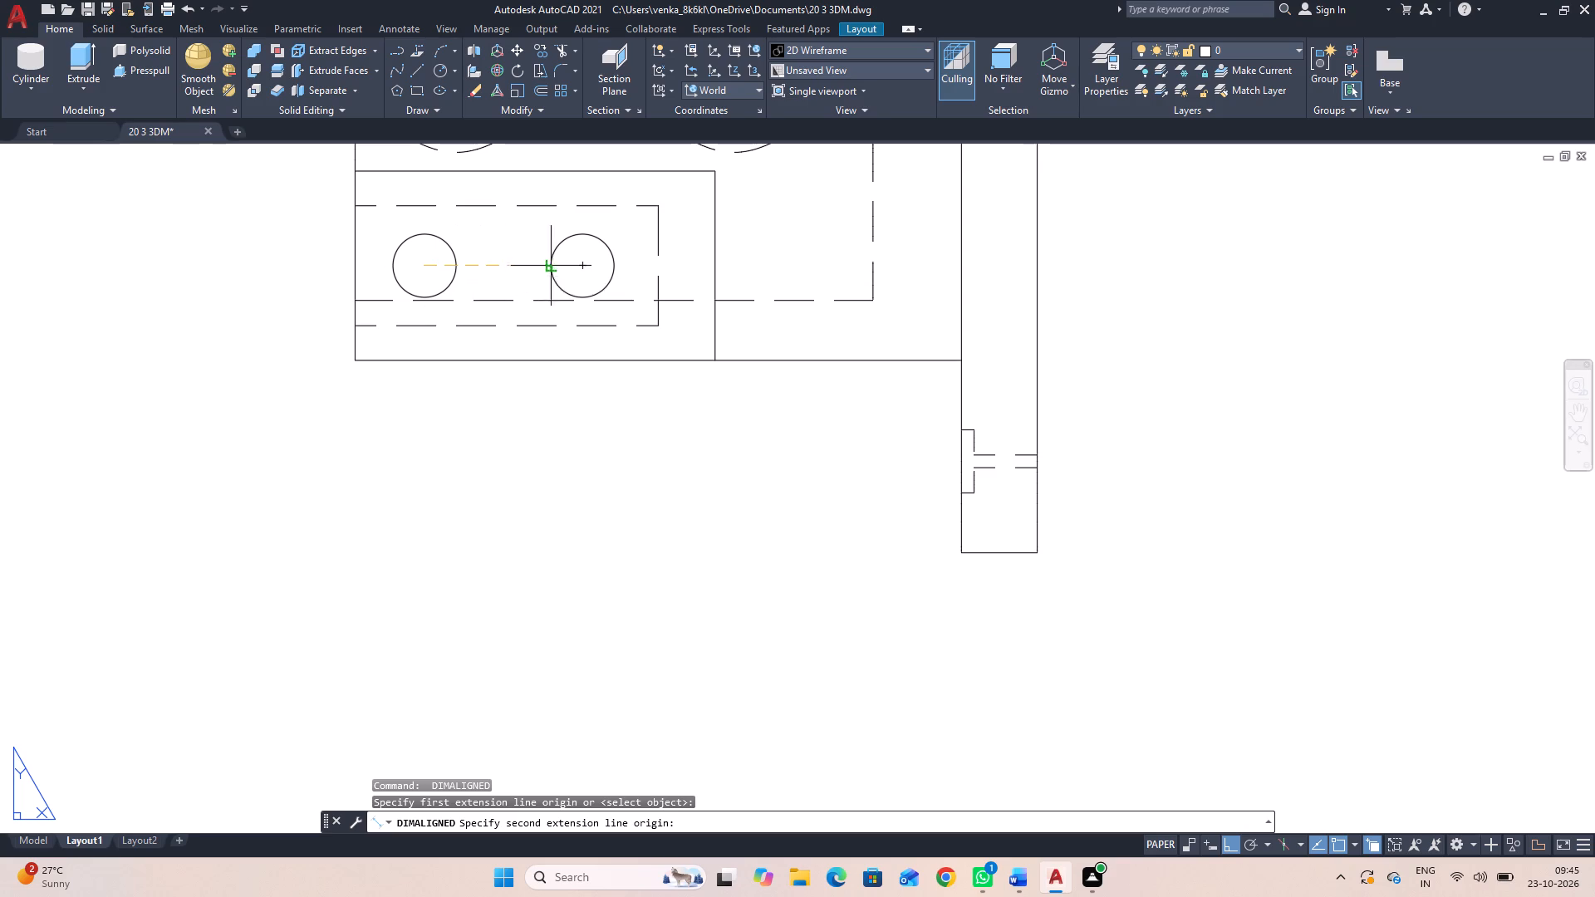
{"action": "left_click", "coordinate": [581, 265]}
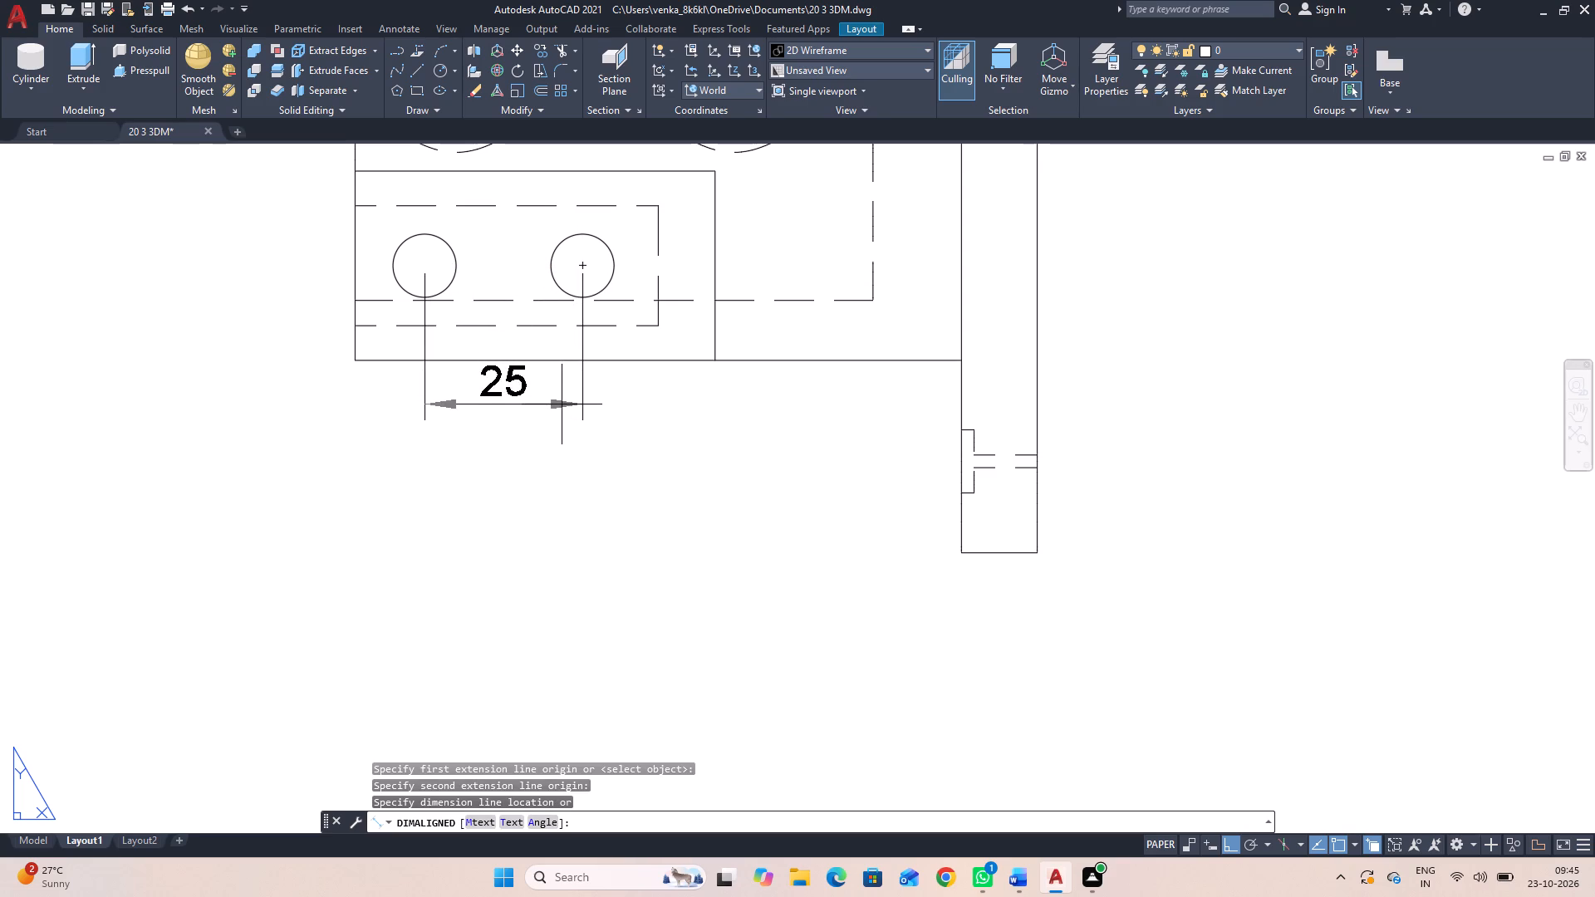
{"action": "left_click", "coordinate": [560, 412]}
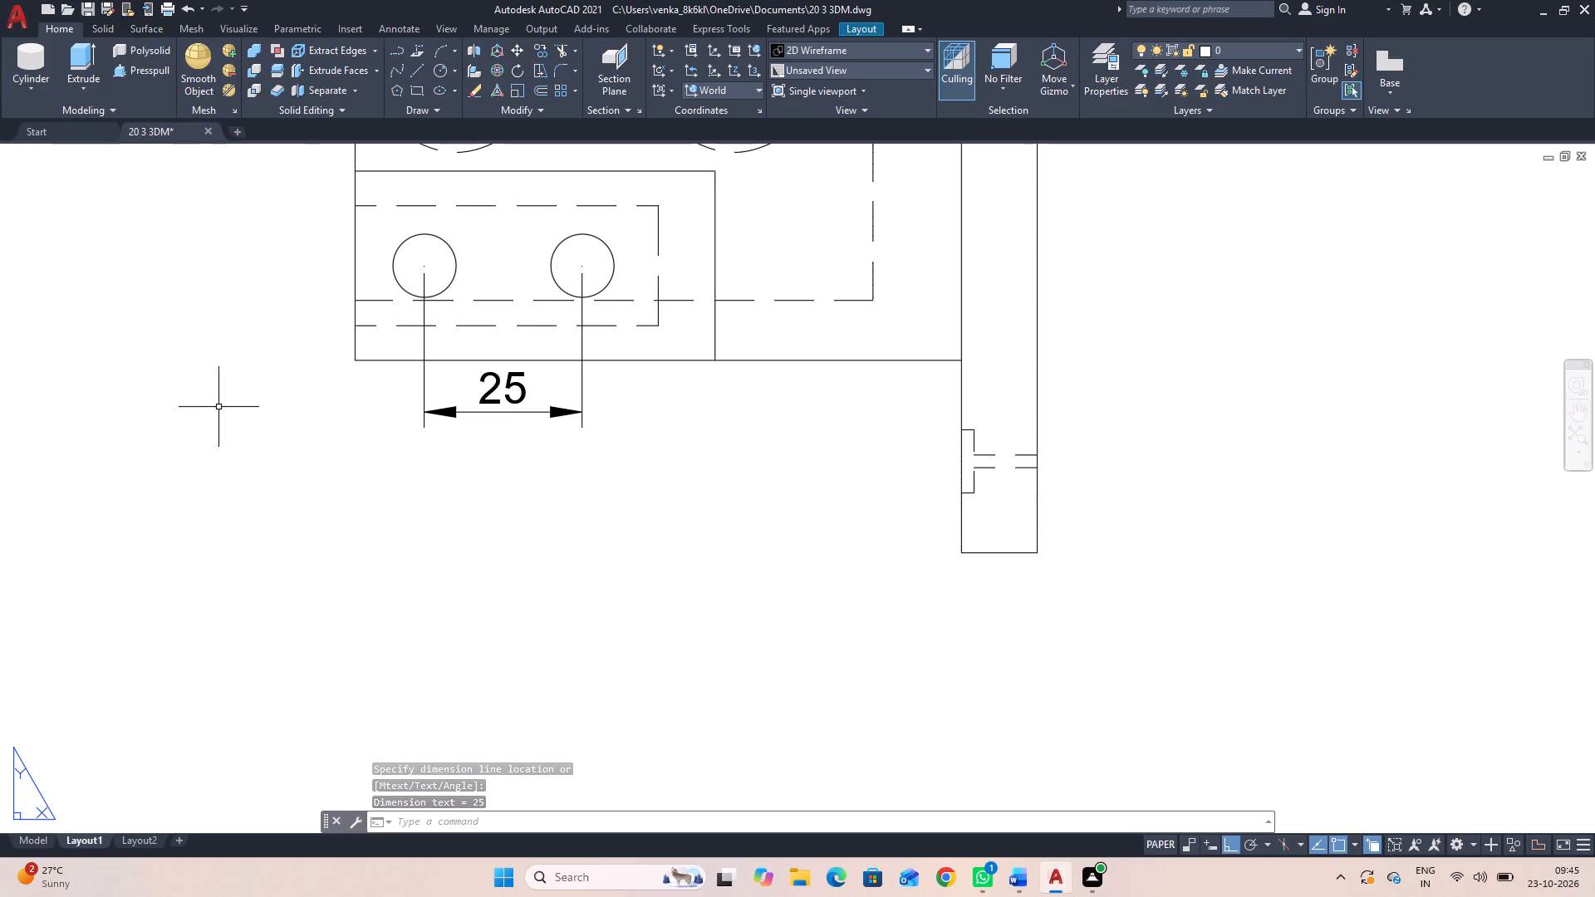
{"action": "key", "text": "space"}
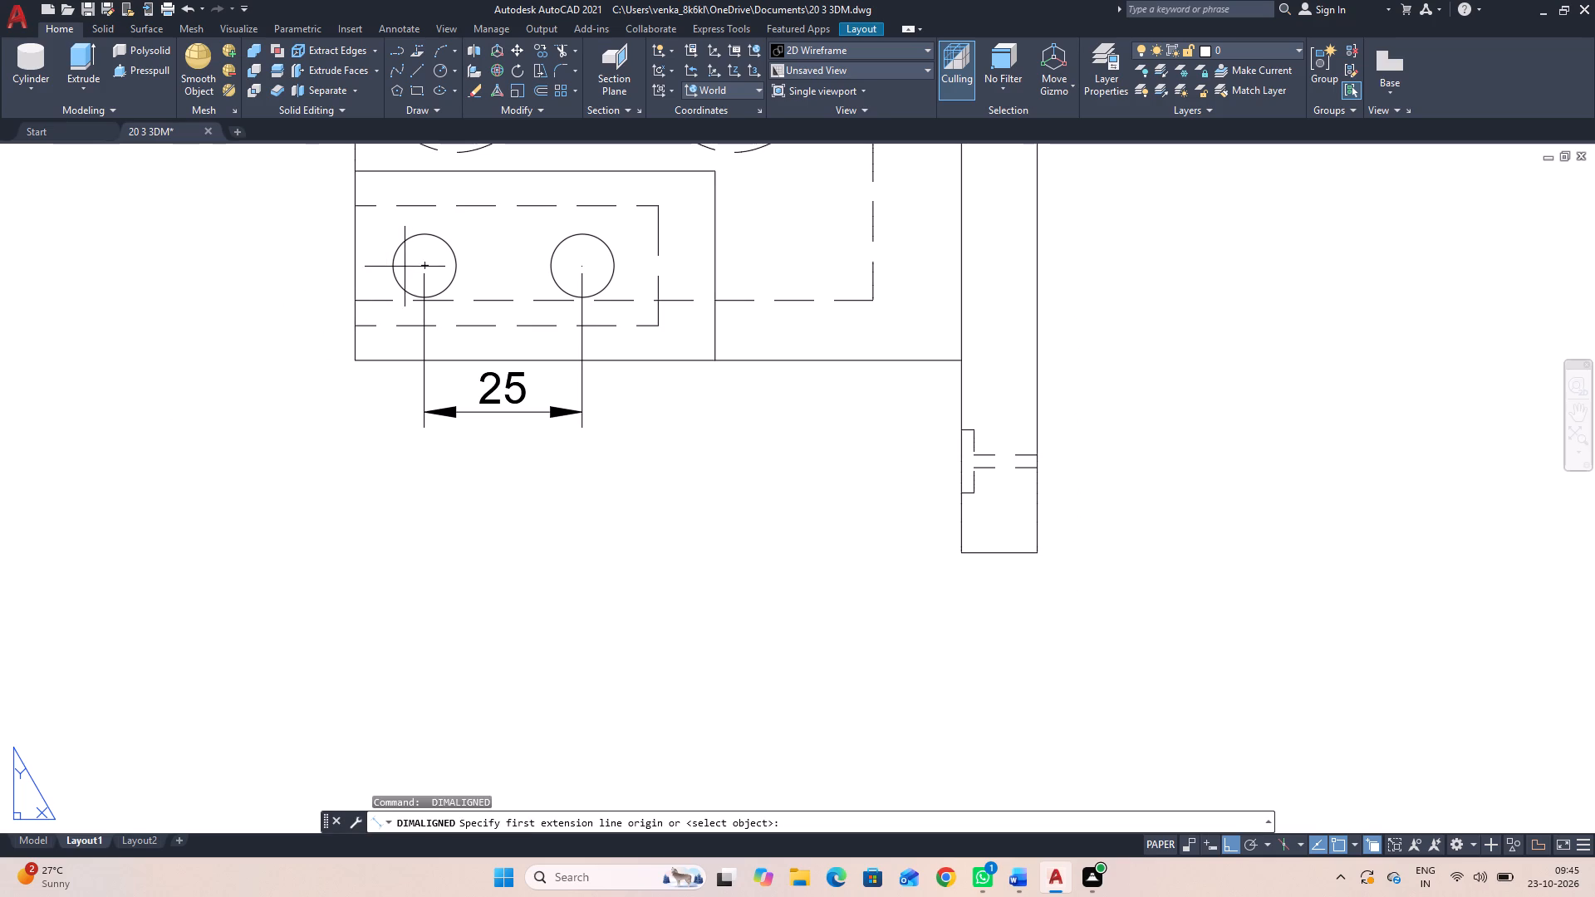
{"action": "left_click", "coordinate": [429, 266]}
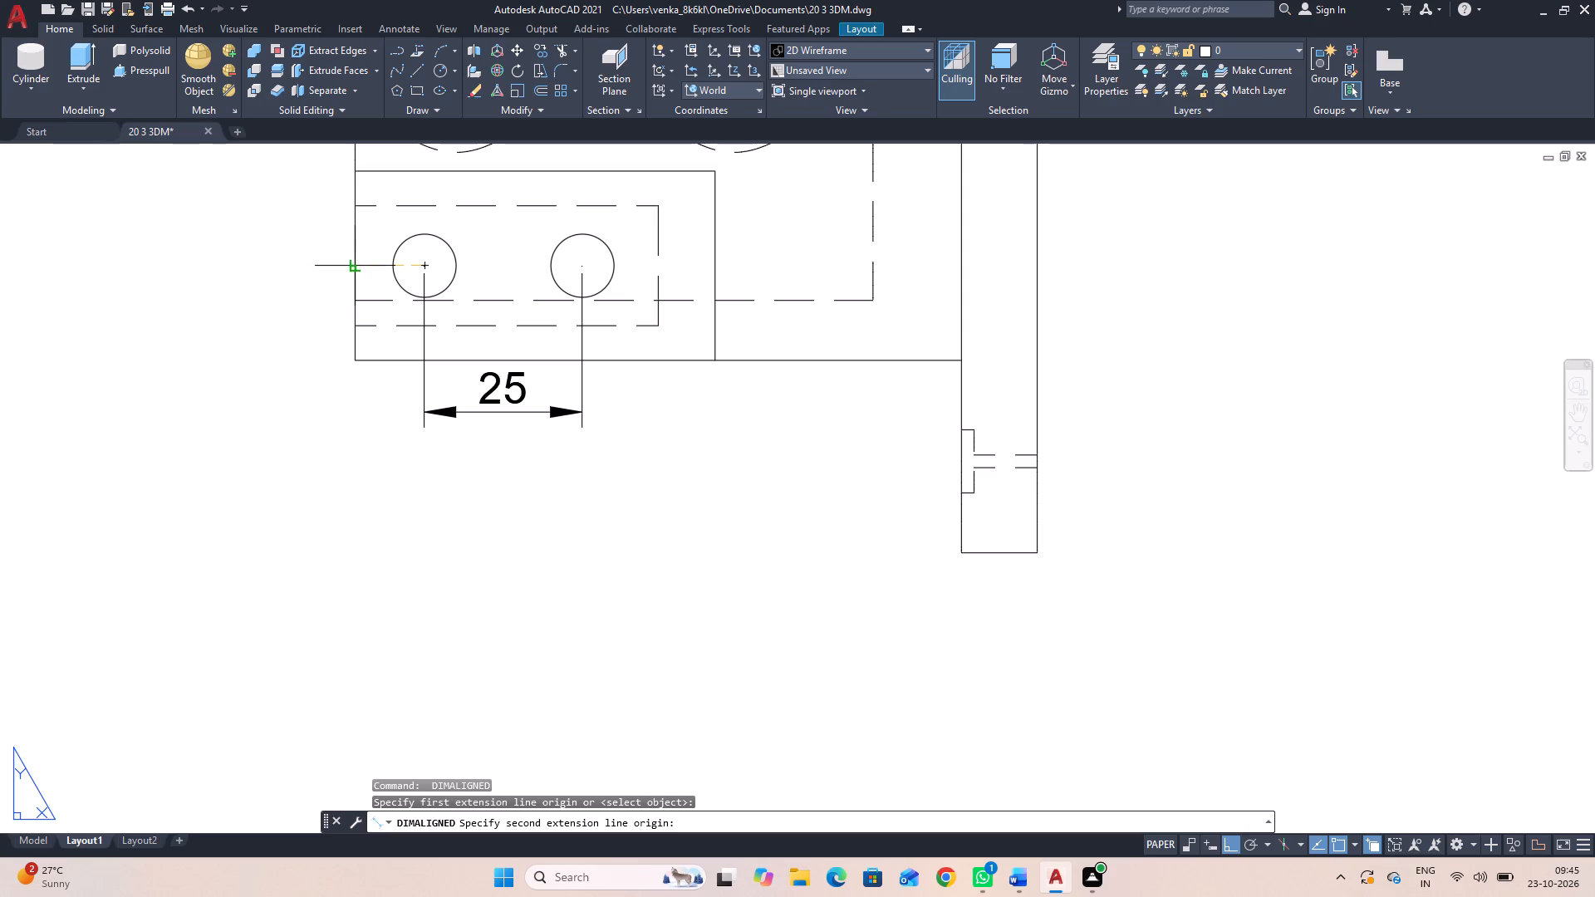
{"action": "left_click", "coordinate": [354, 264]}
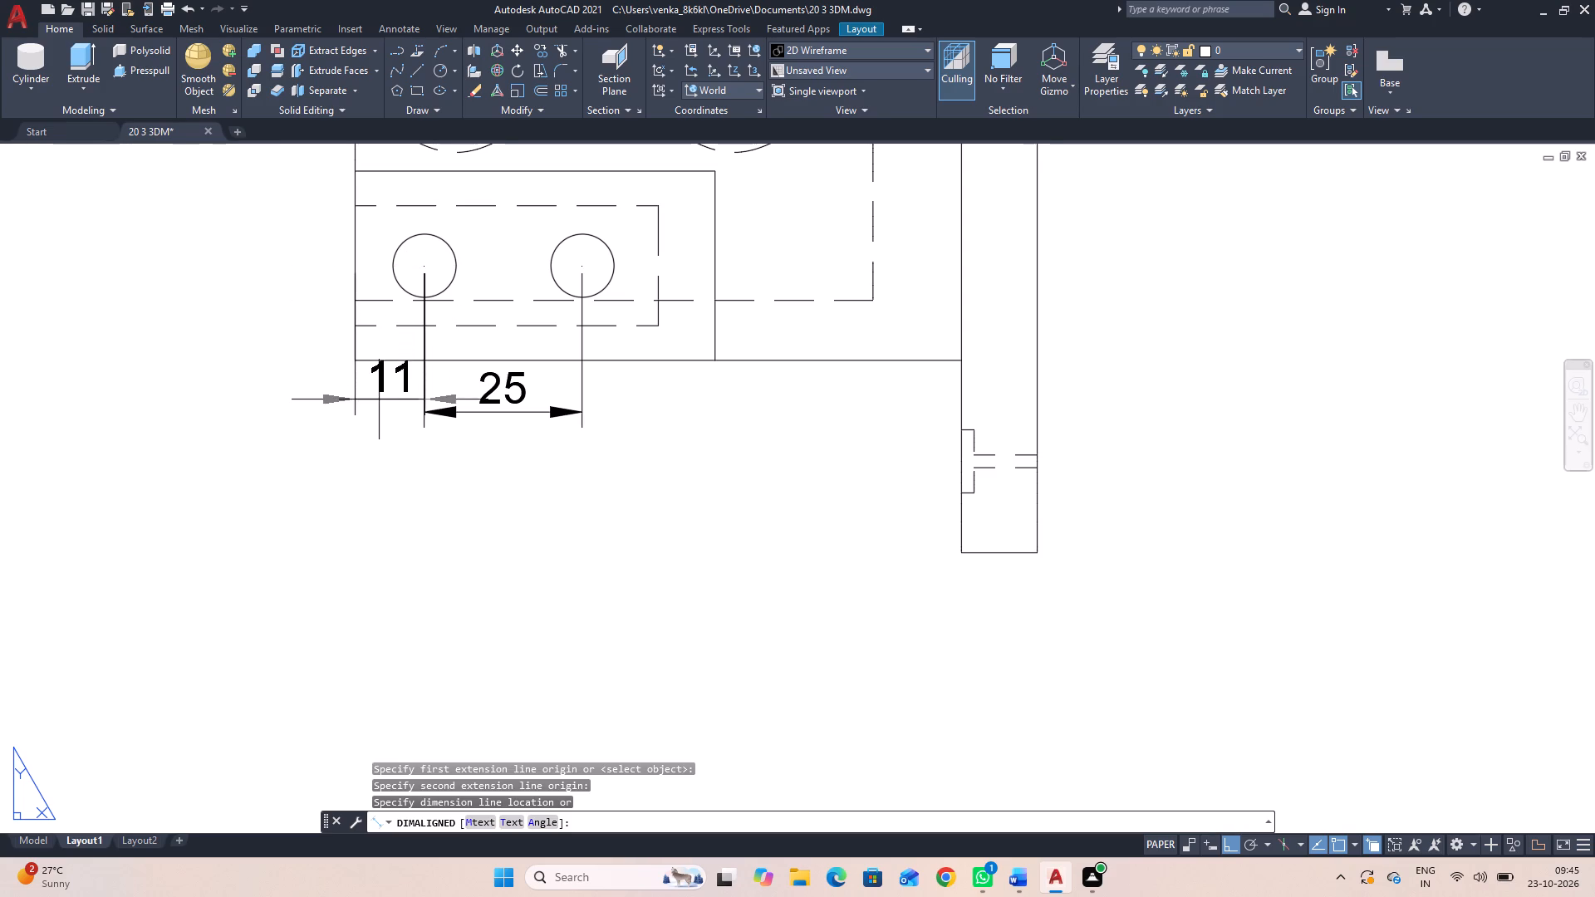
{"action": "left_click", "coordinate": [425, 410]}
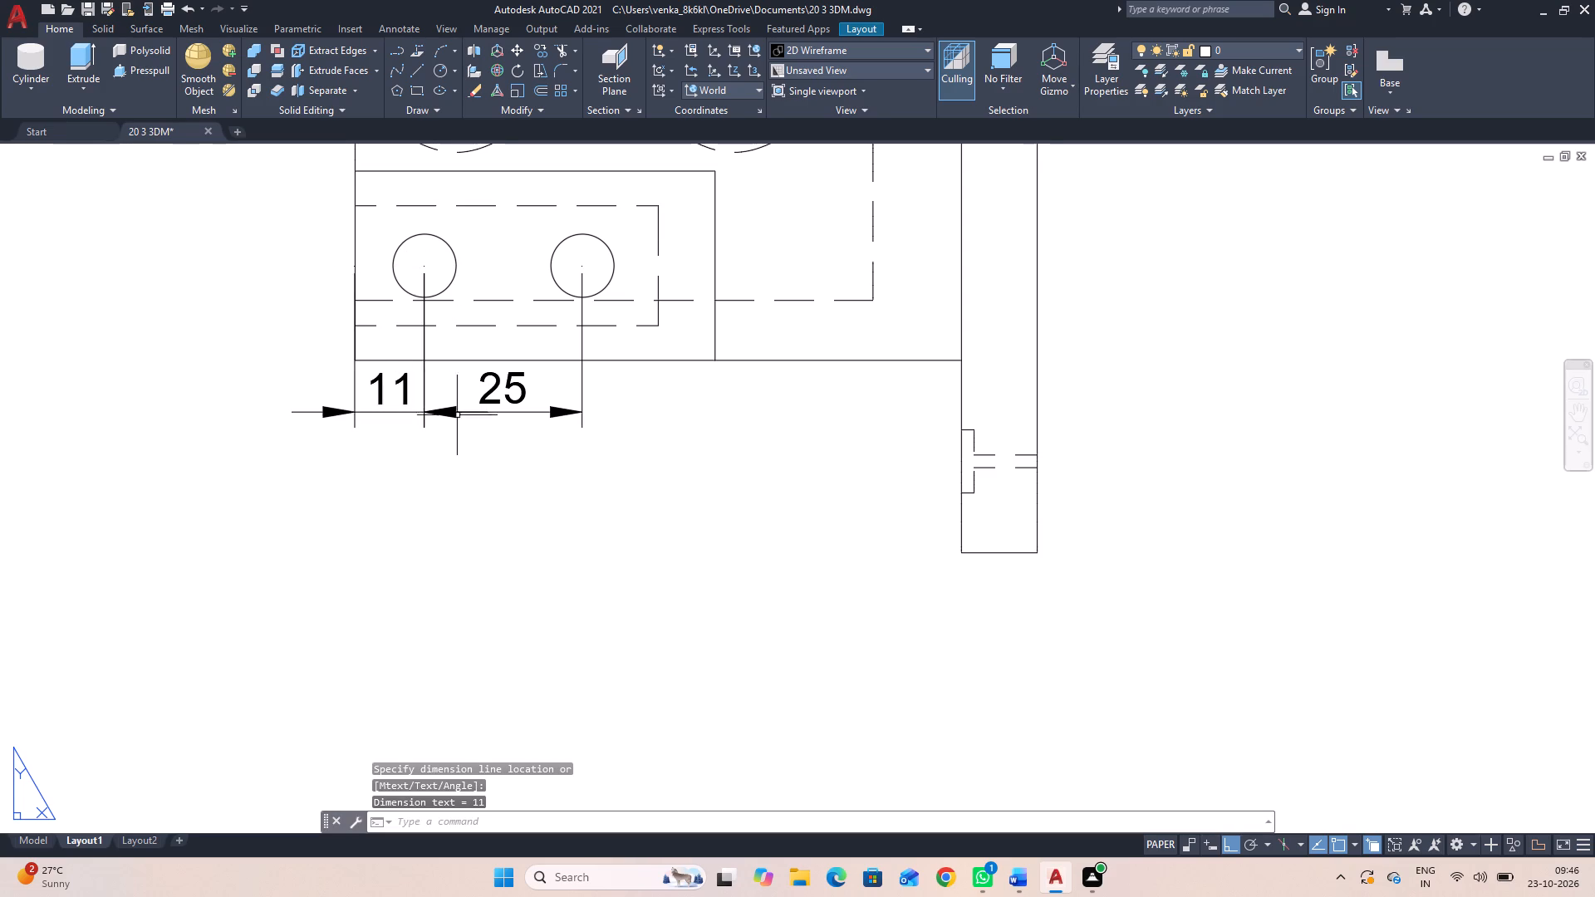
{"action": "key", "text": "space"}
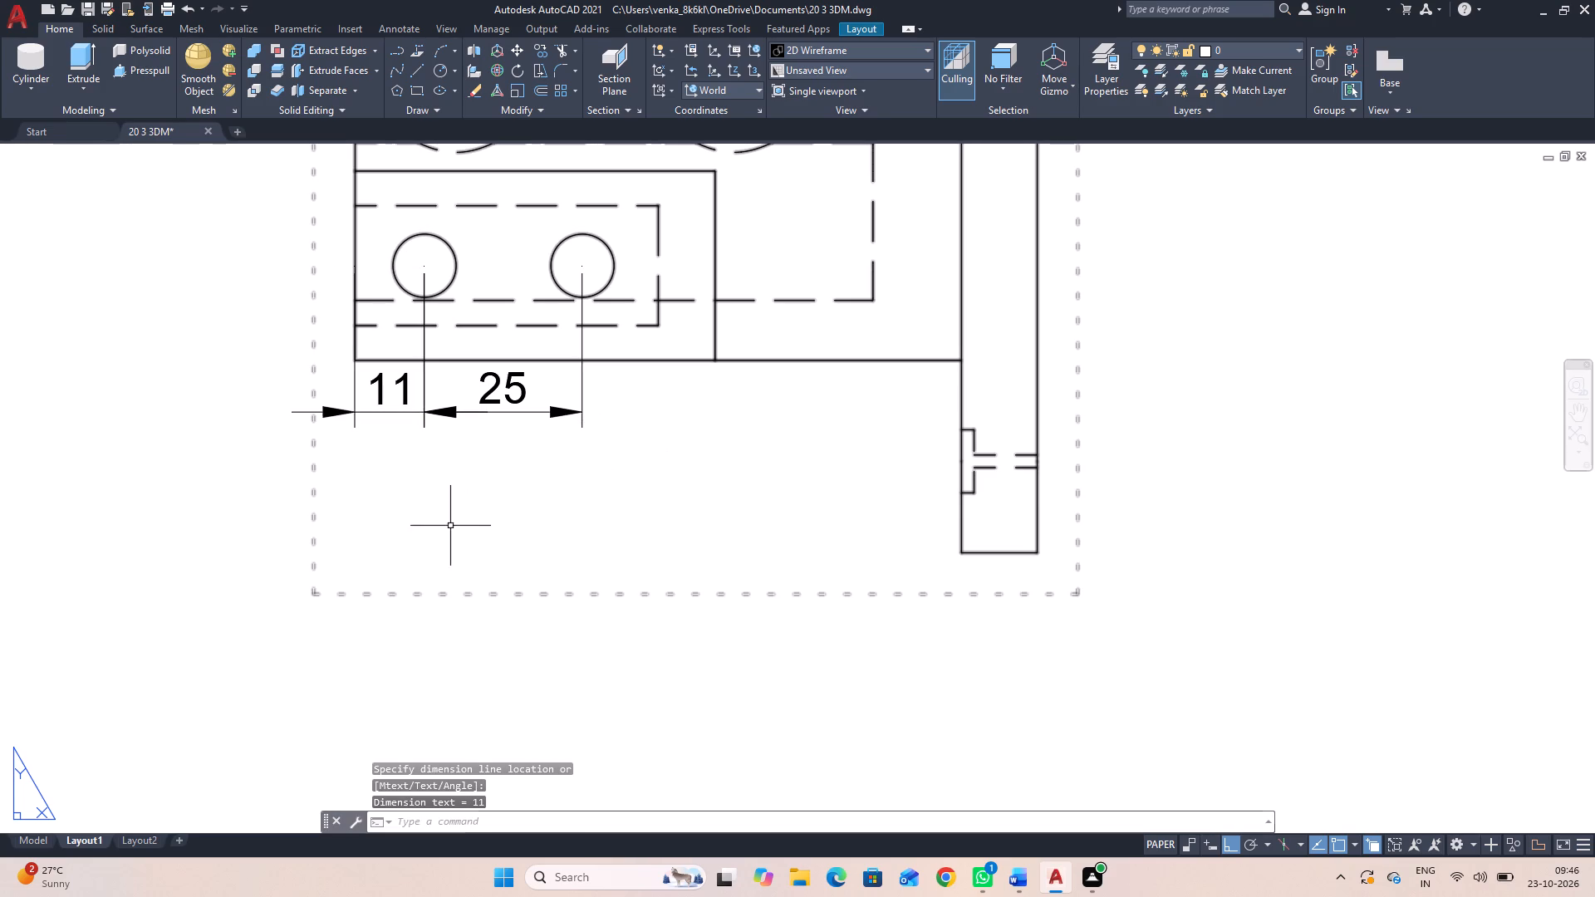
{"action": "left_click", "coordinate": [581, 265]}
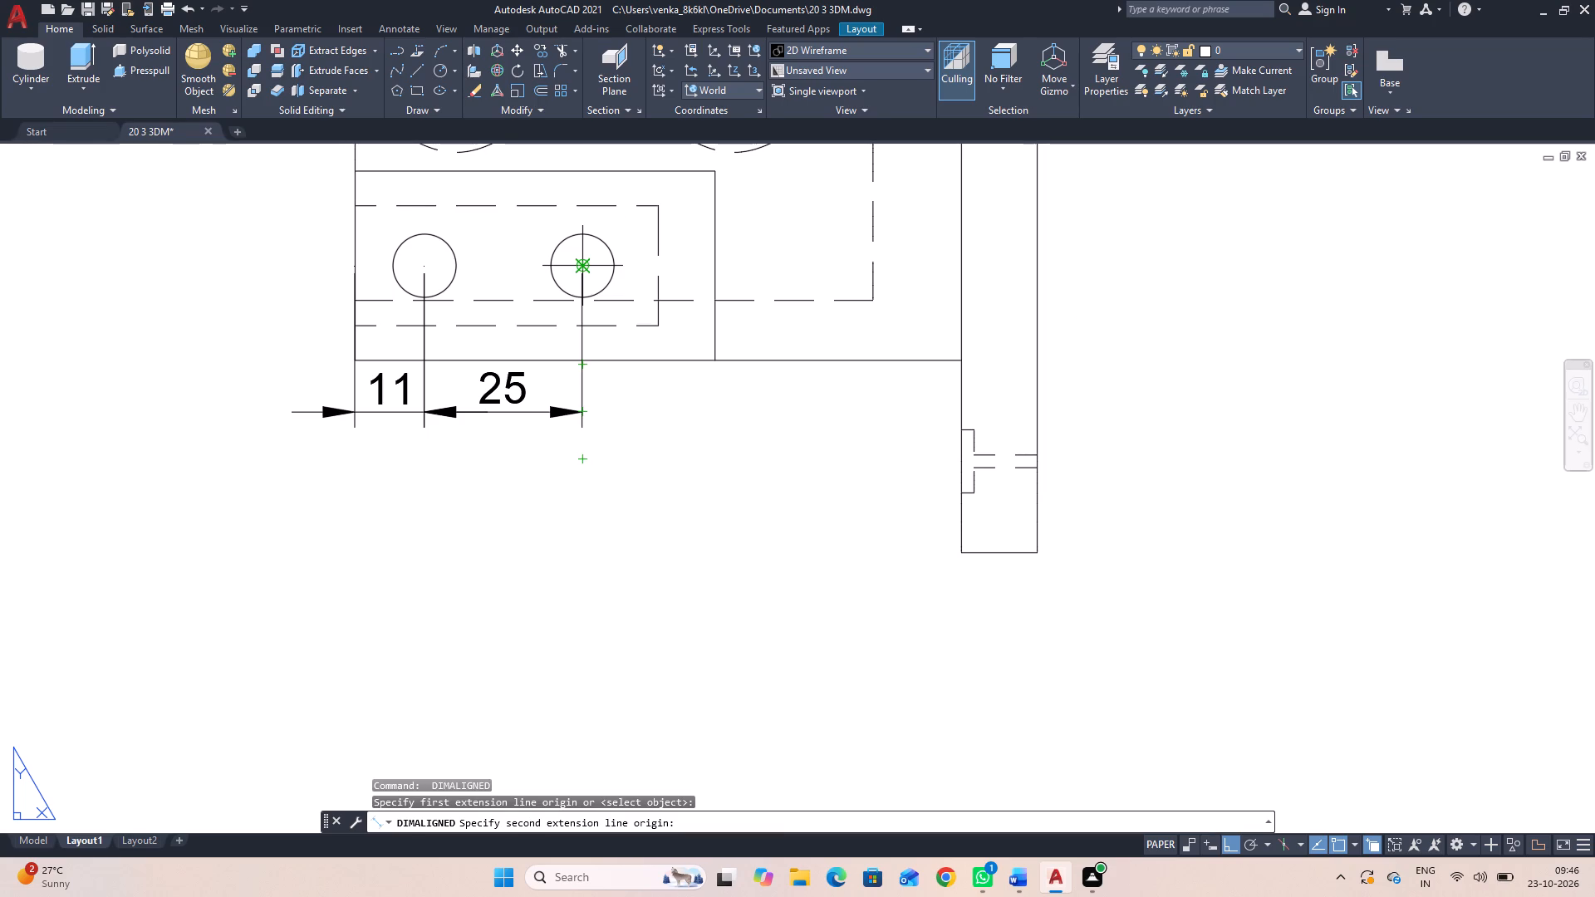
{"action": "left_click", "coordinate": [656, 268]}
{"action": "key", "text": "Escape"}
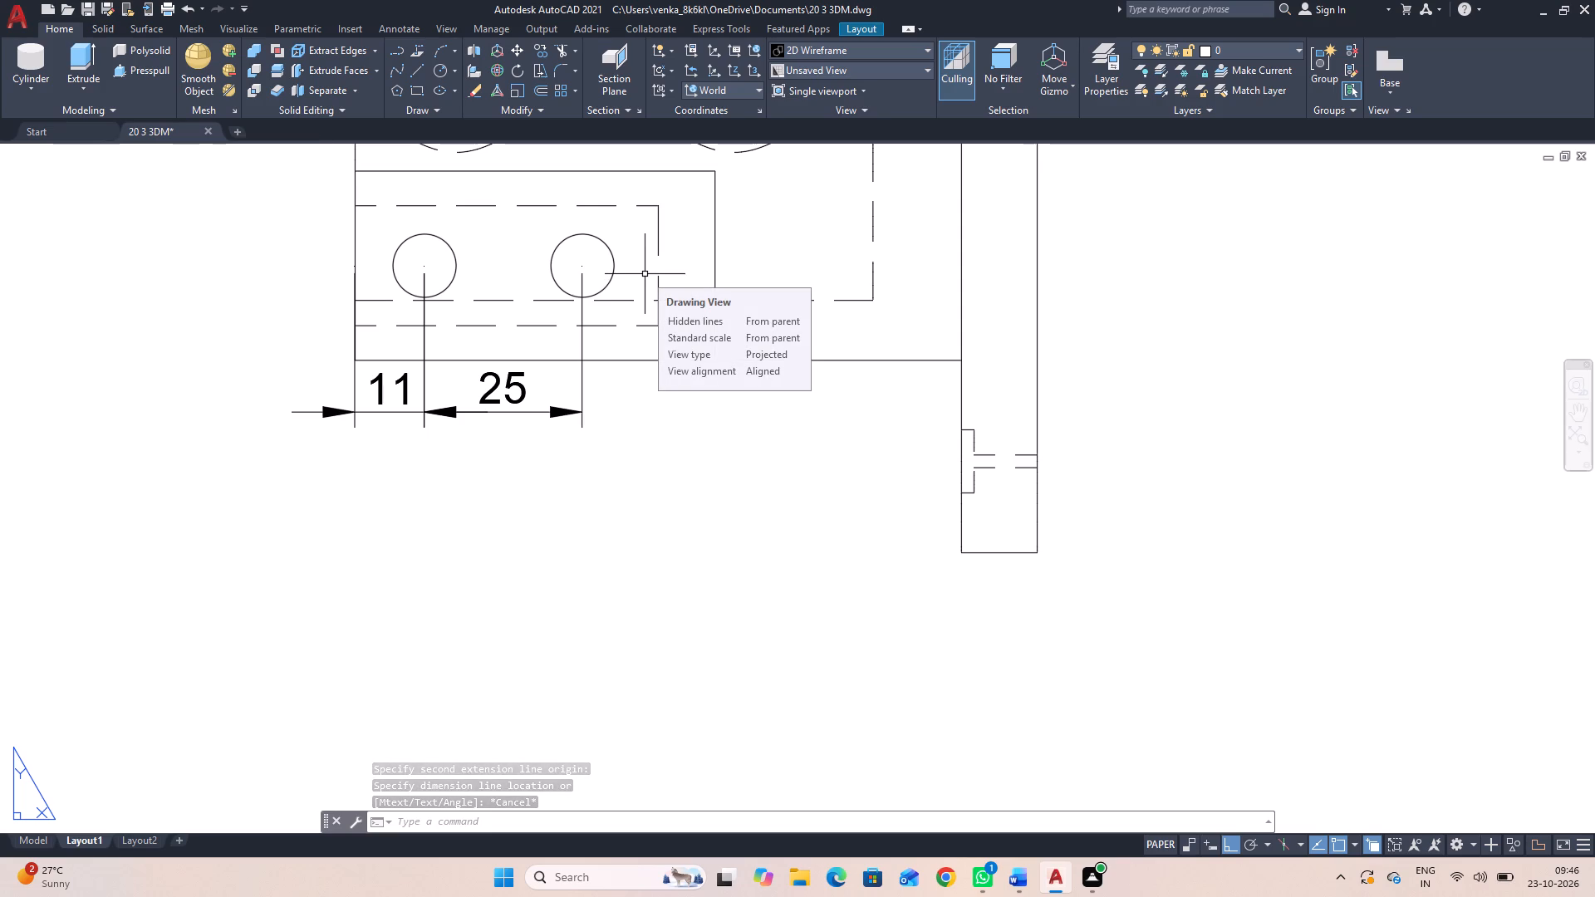
Add an aligned dimension for the plate's thickness in the projected side view, using its two lower corners.
{"action": "scroll", "coordinate": [637, 306], "scroll_direction": "down", "scroll_amount": 2}
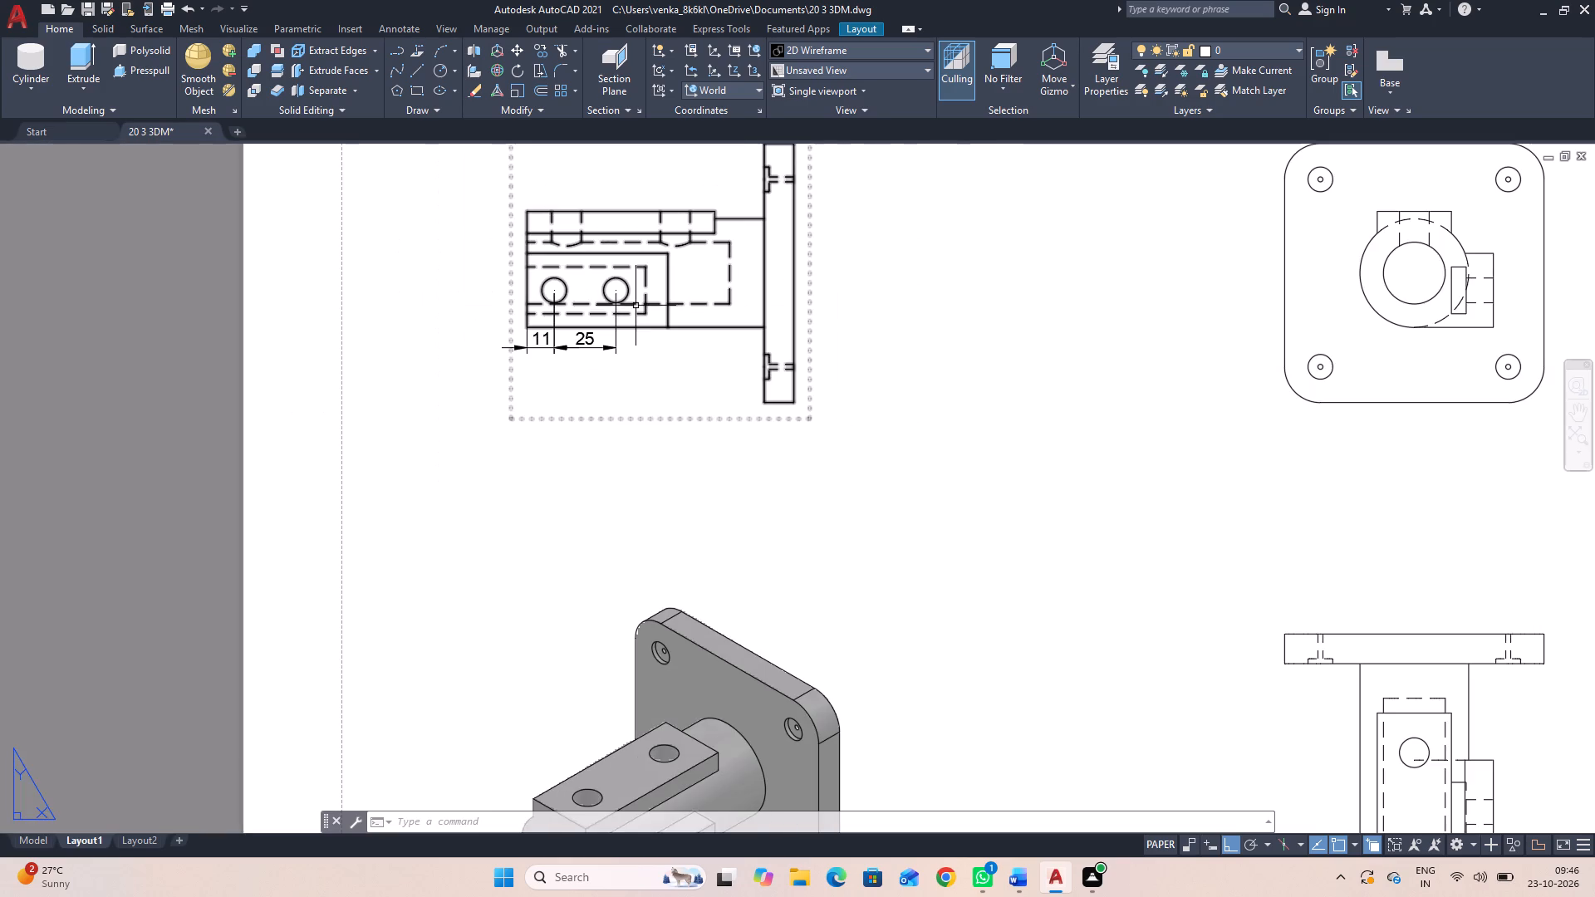
{"action": "scroll", "coordinate": [635, 306], "scroll_direction": "down", "scroll_amount": 1}
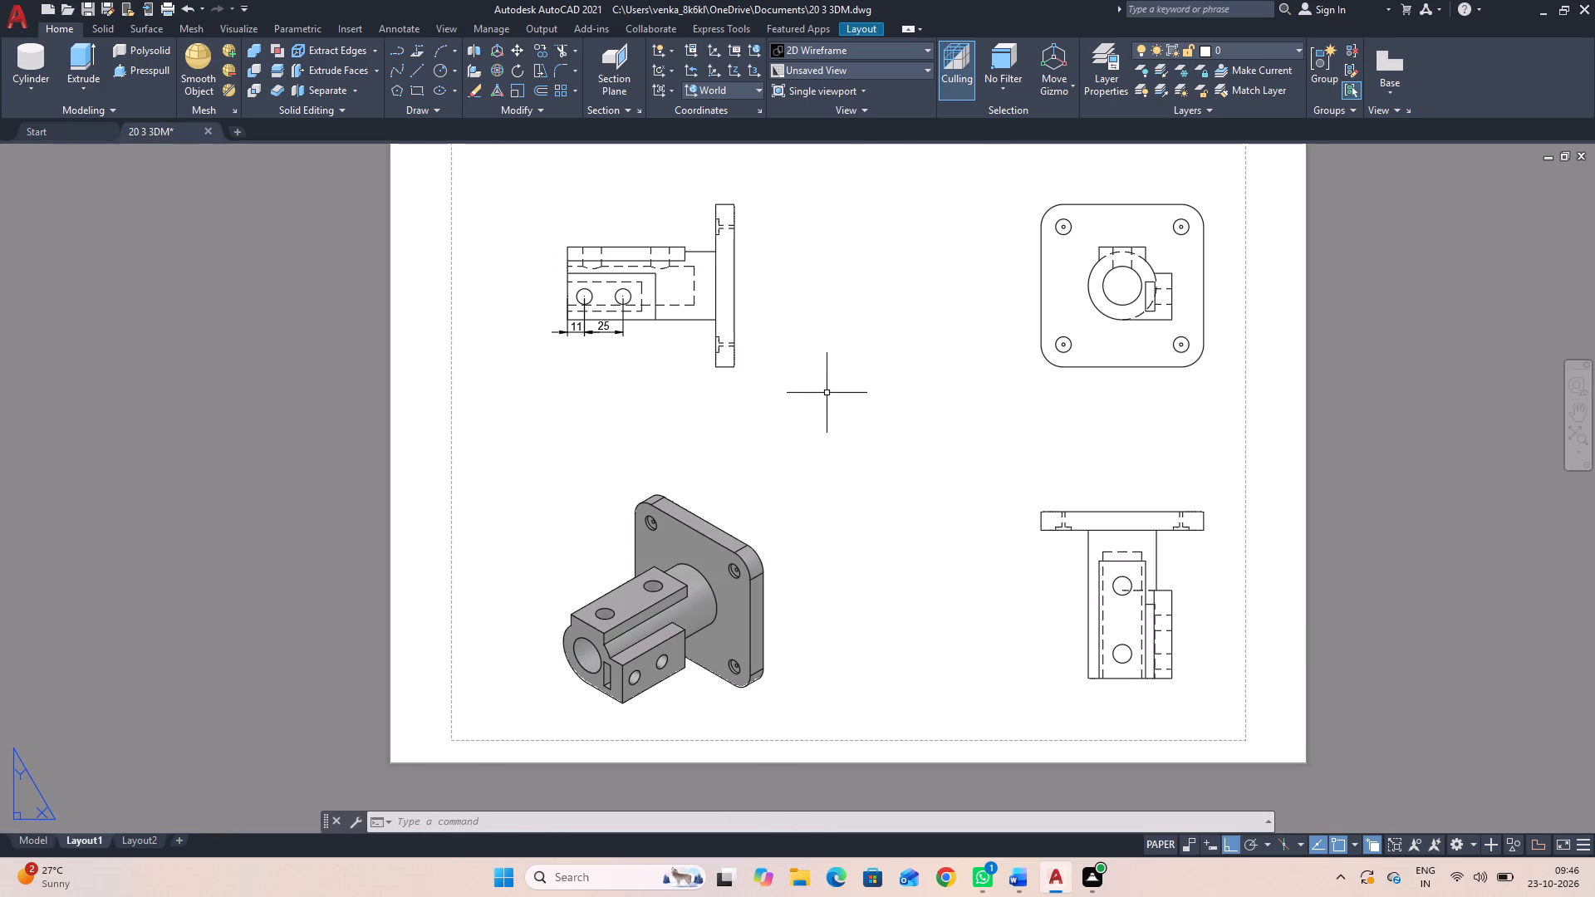
{"action": "key", "text": "Escape"}
{"action": "key", "text": "space"}
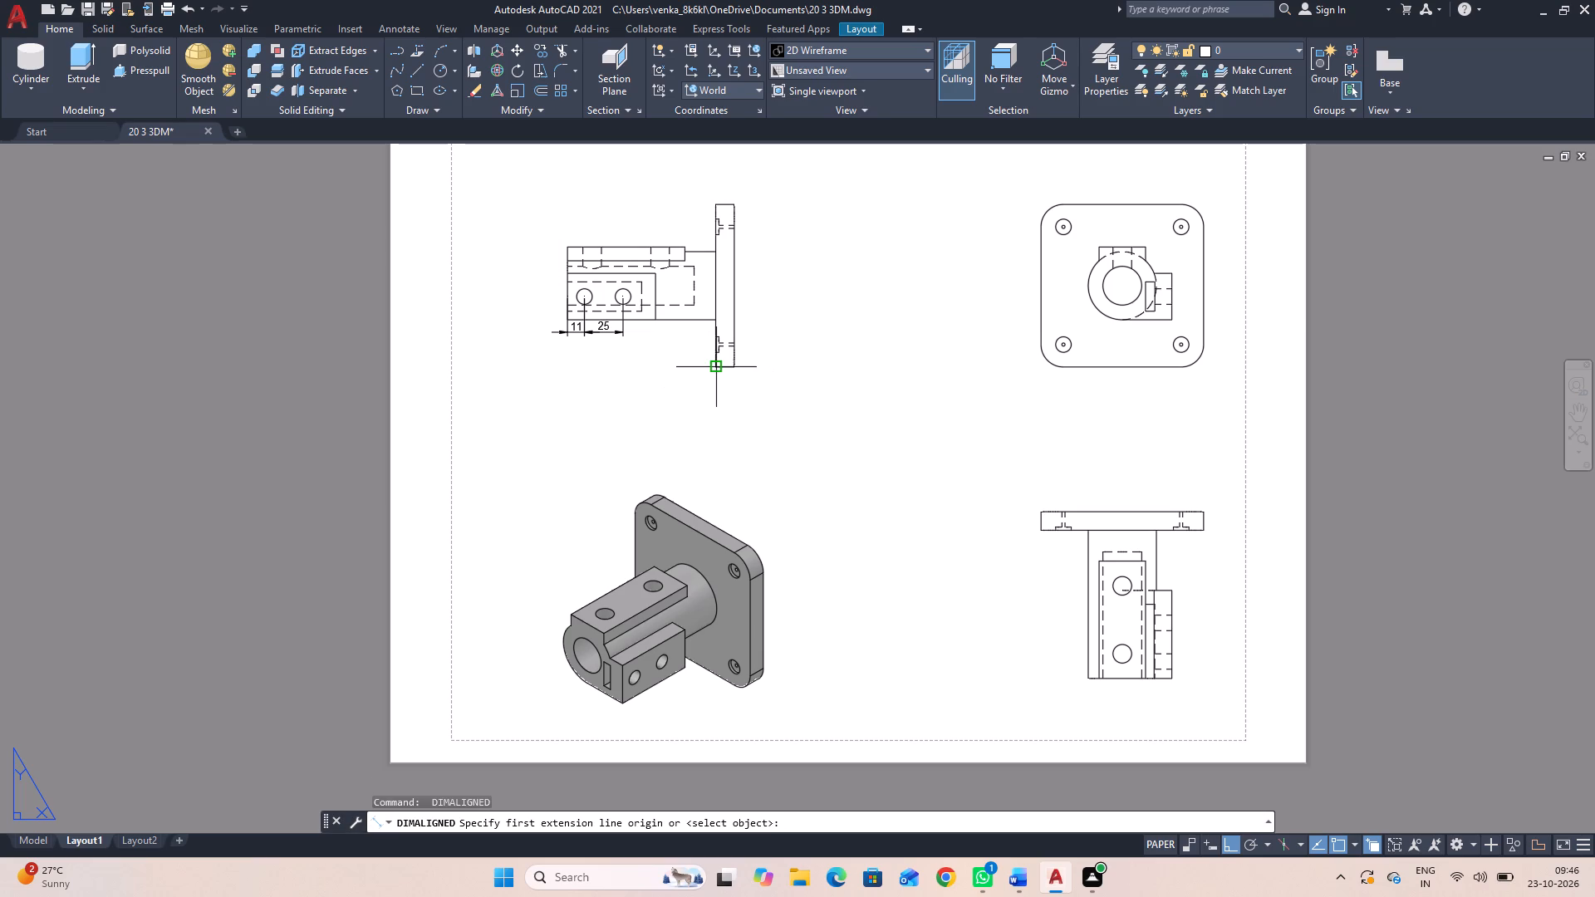
{"action": "left_click", "coordinate": [718, 366]}
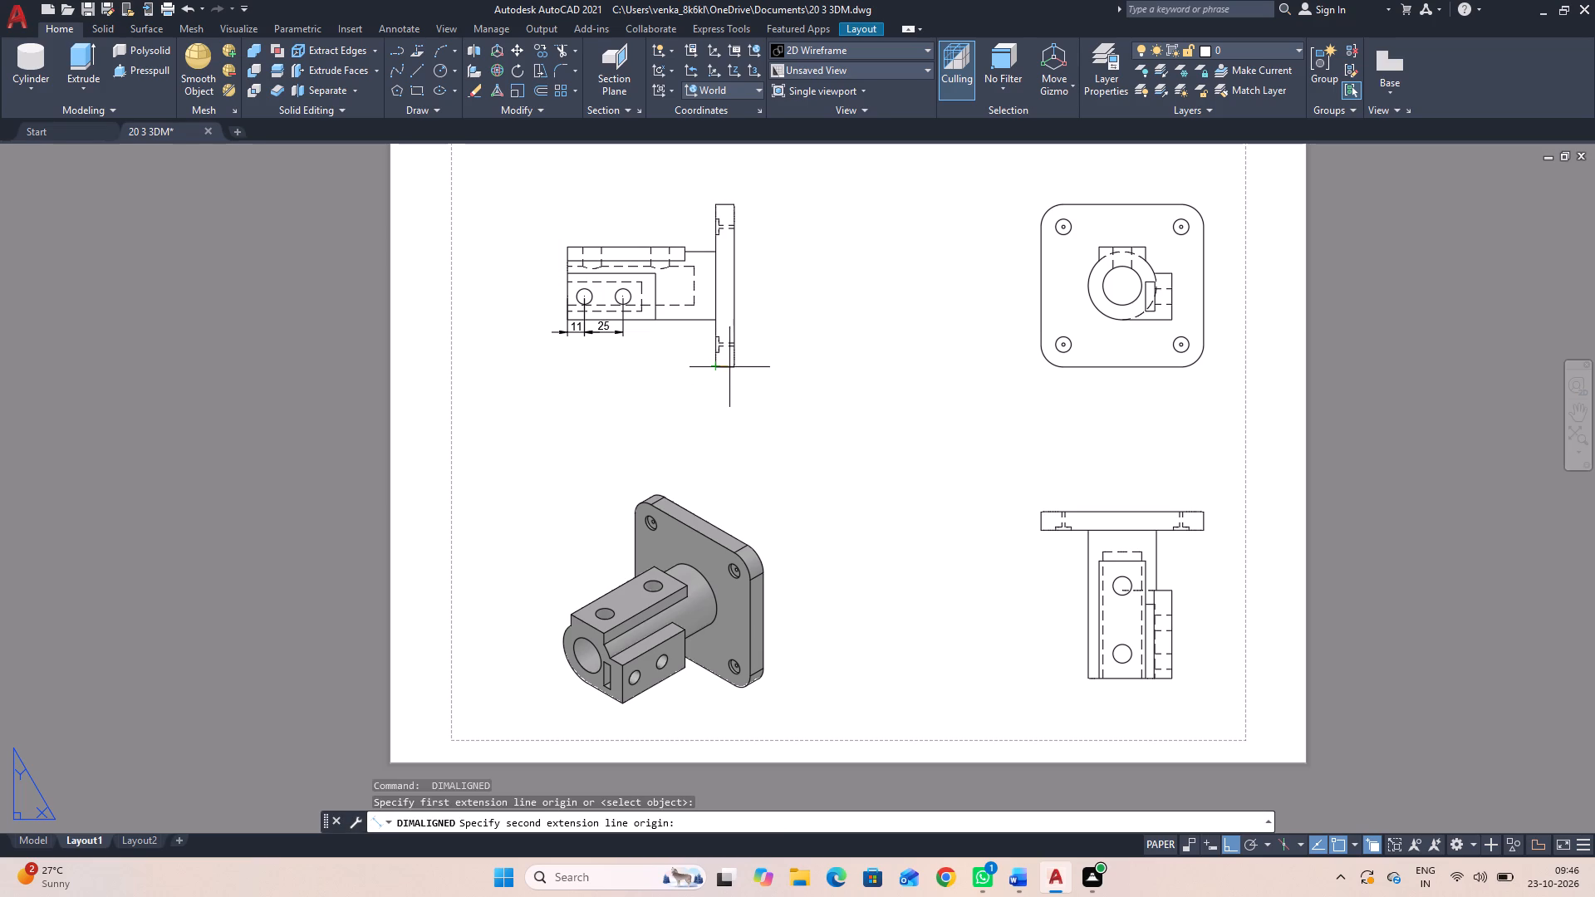
{"action": "left_click", "coordinate": [734, 369]}
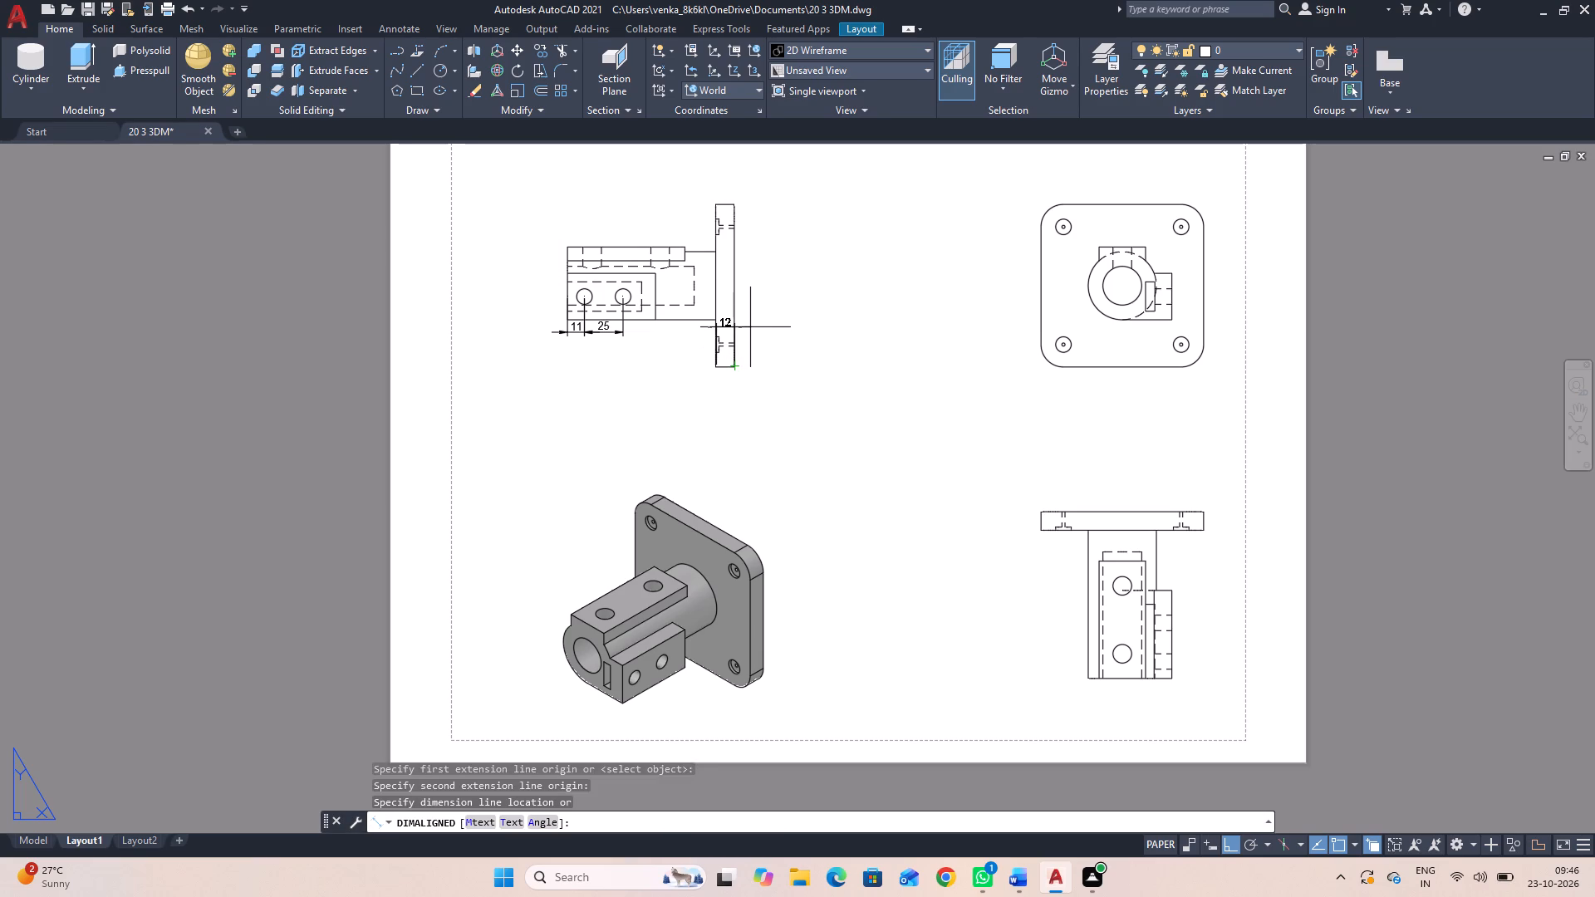
{"action": "left_click", "coordinate": [751, 327]}
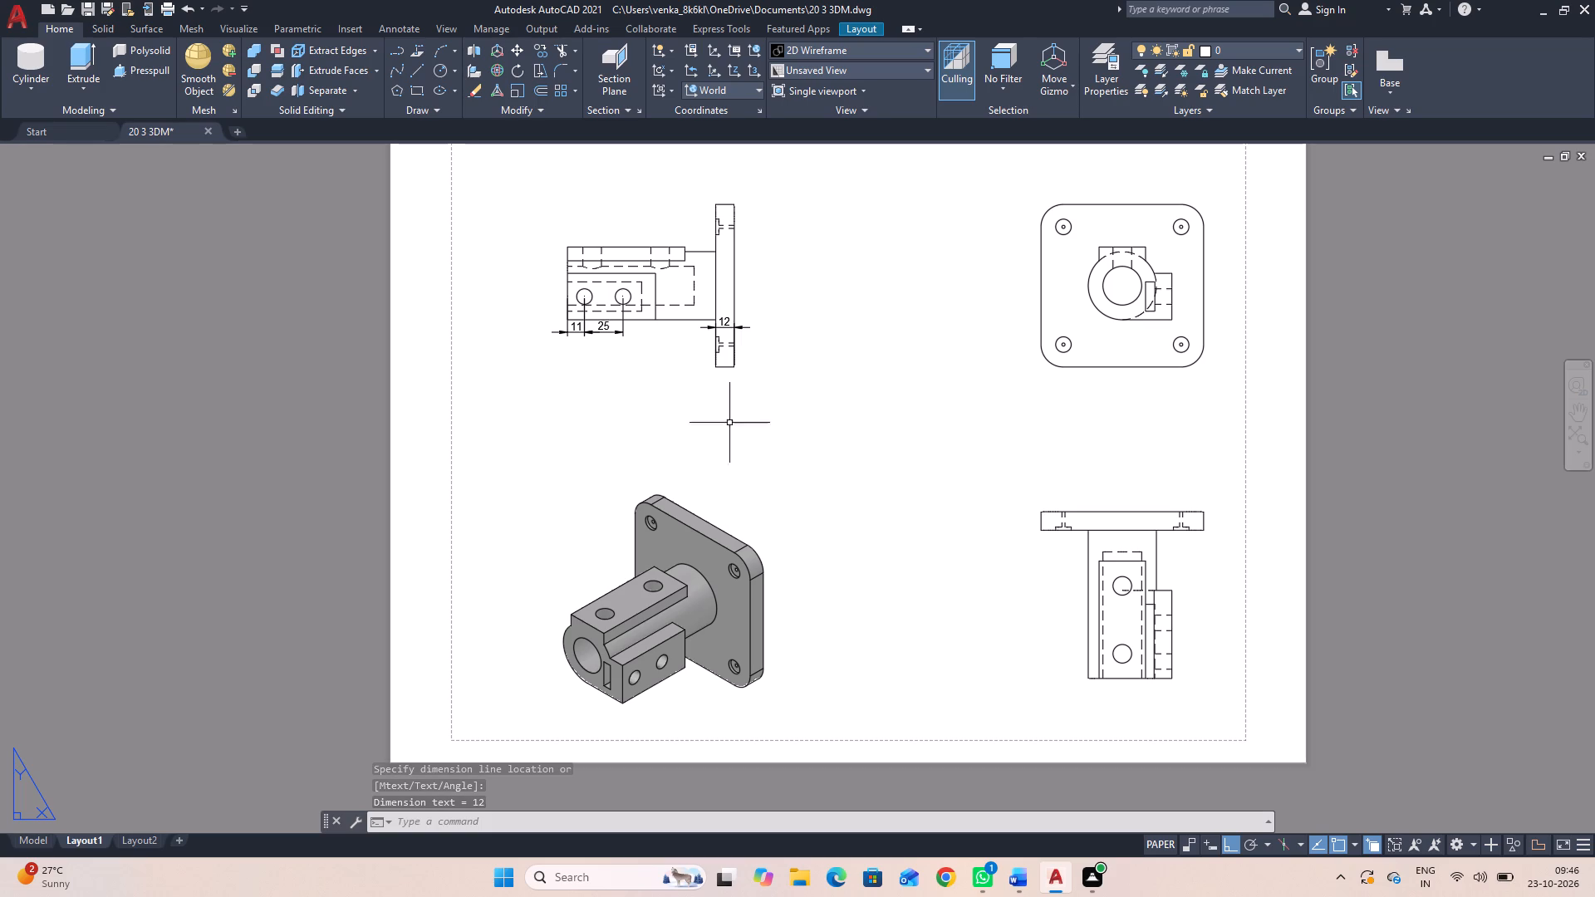
Add an aligned dimension for the plate's overall height, placed just outside the plate's right edge in the base view.
{"action": "key", "text": "space"}
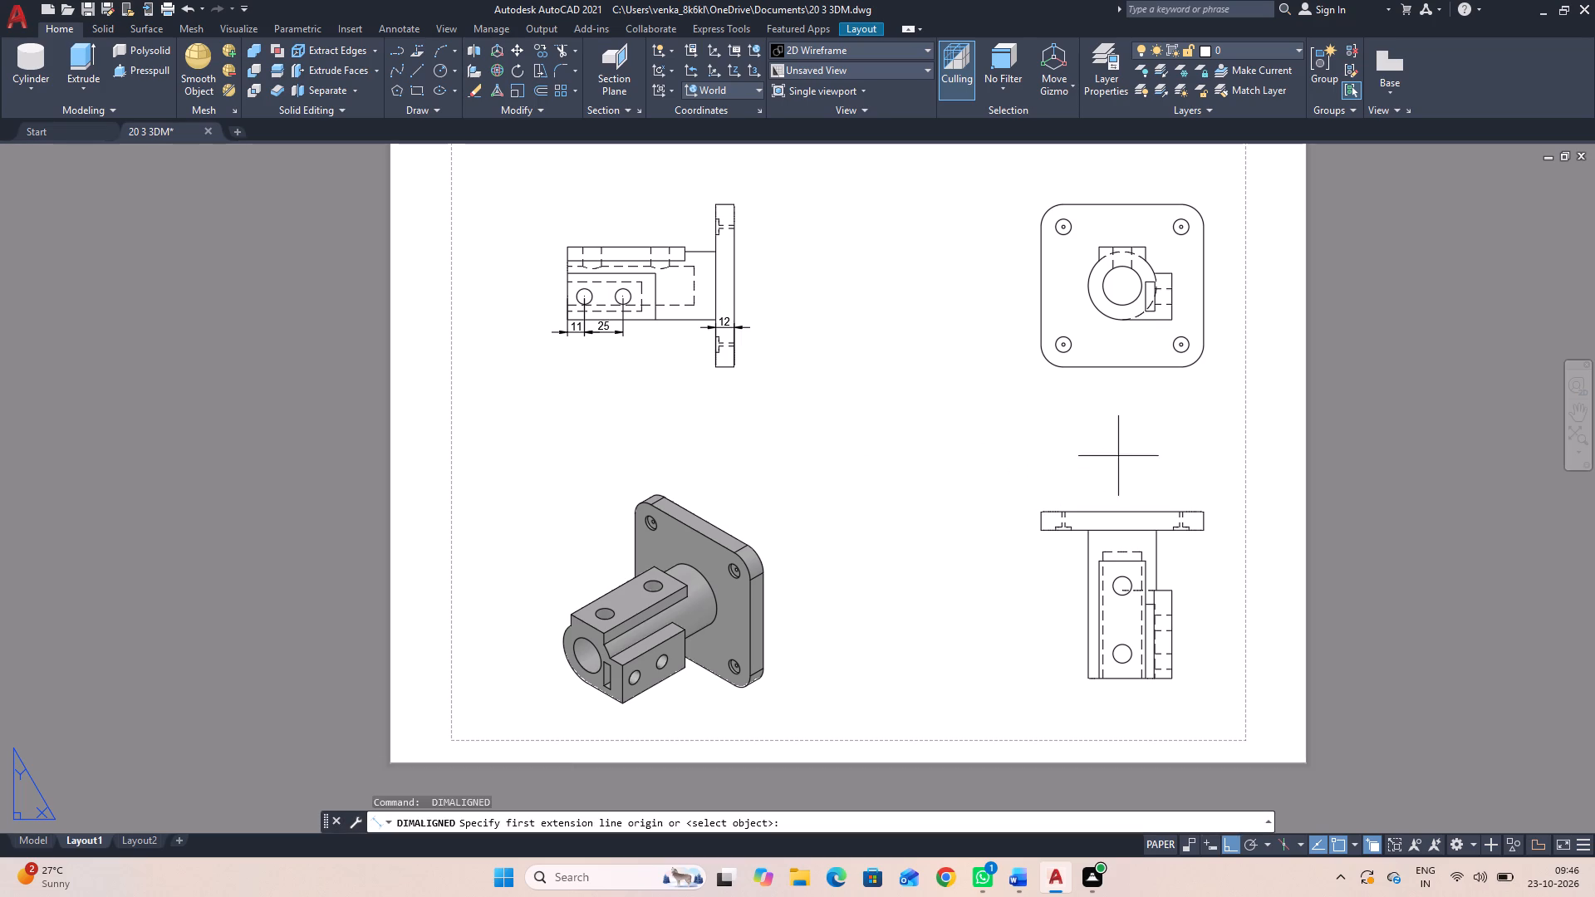
{"action": "left_click", "coordinate": [1176, 366]}
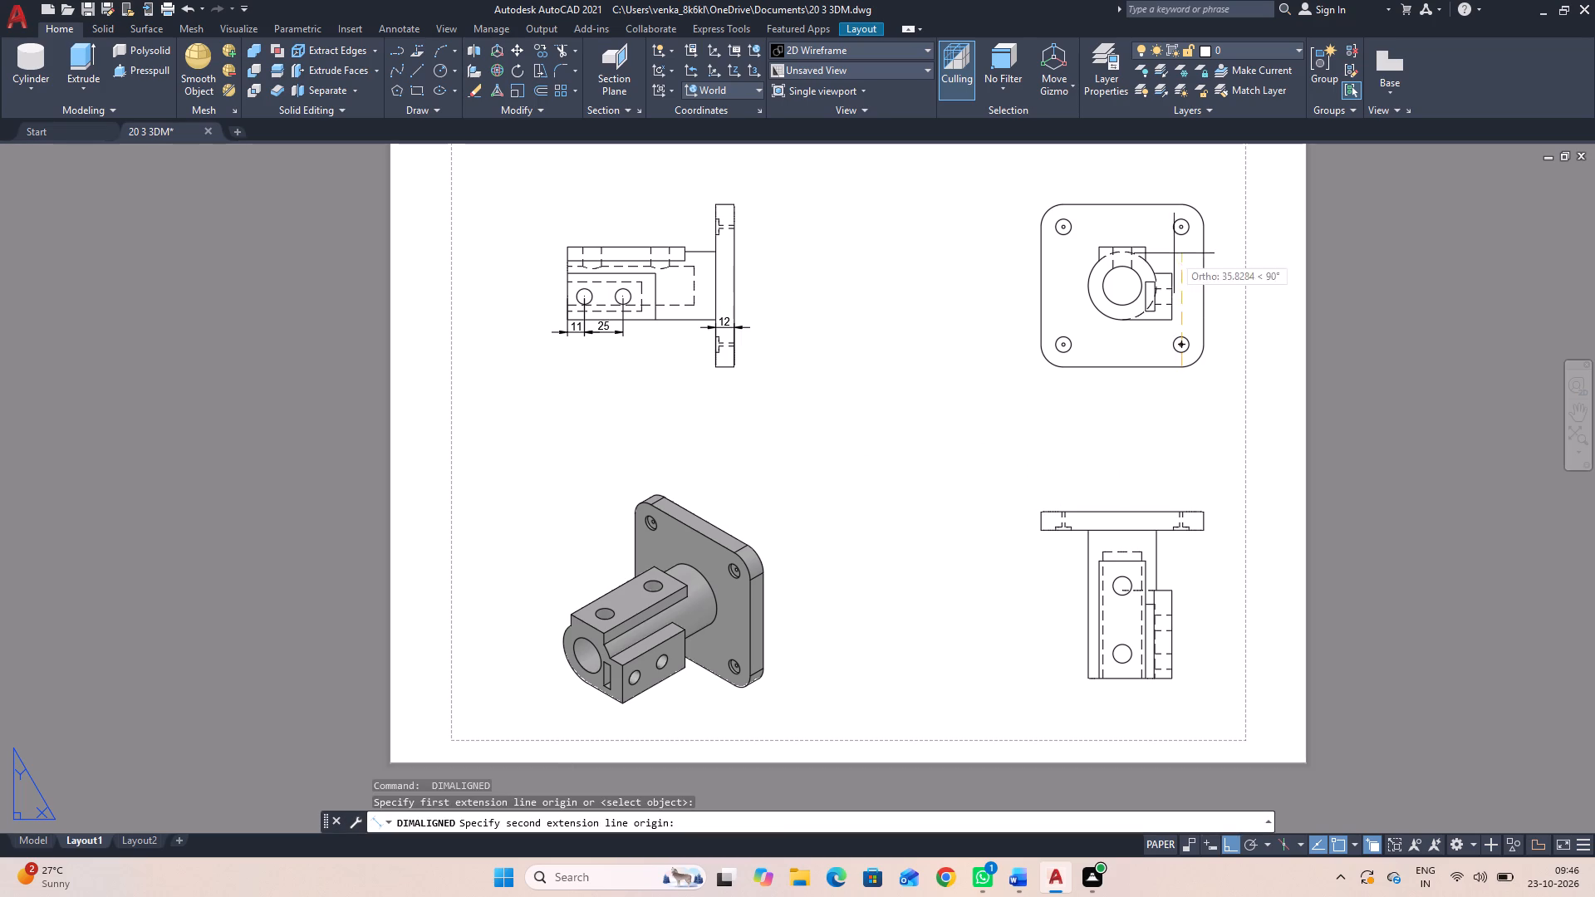
{"action": "left_click", "coordinate": [1179, 203]}
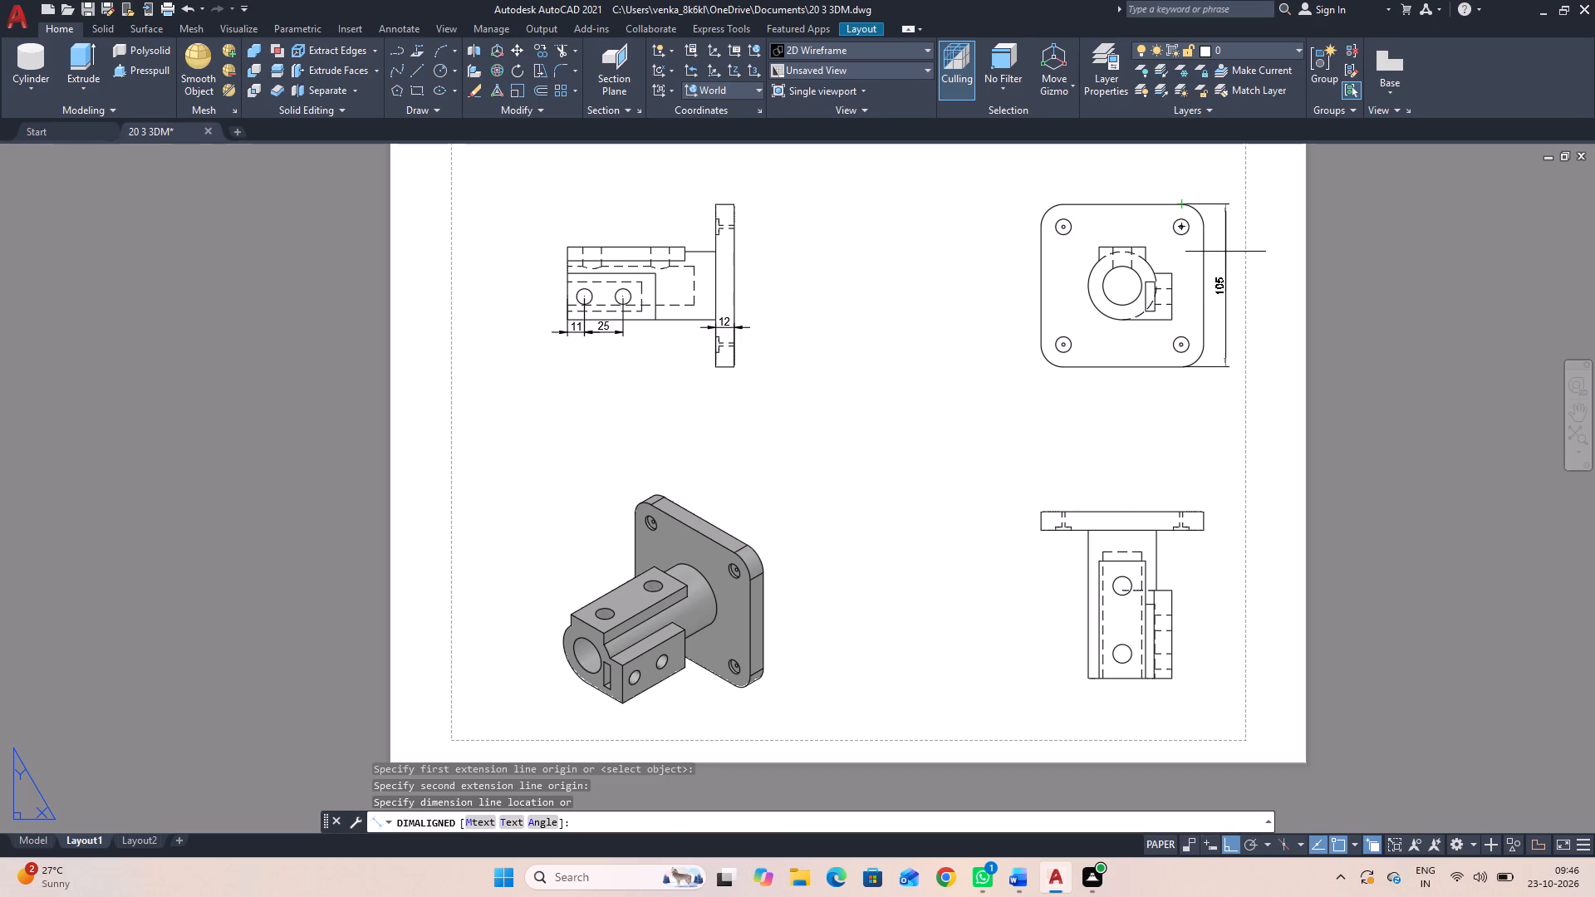
{"action": "left_click", "coordinate": [1224, 252]}
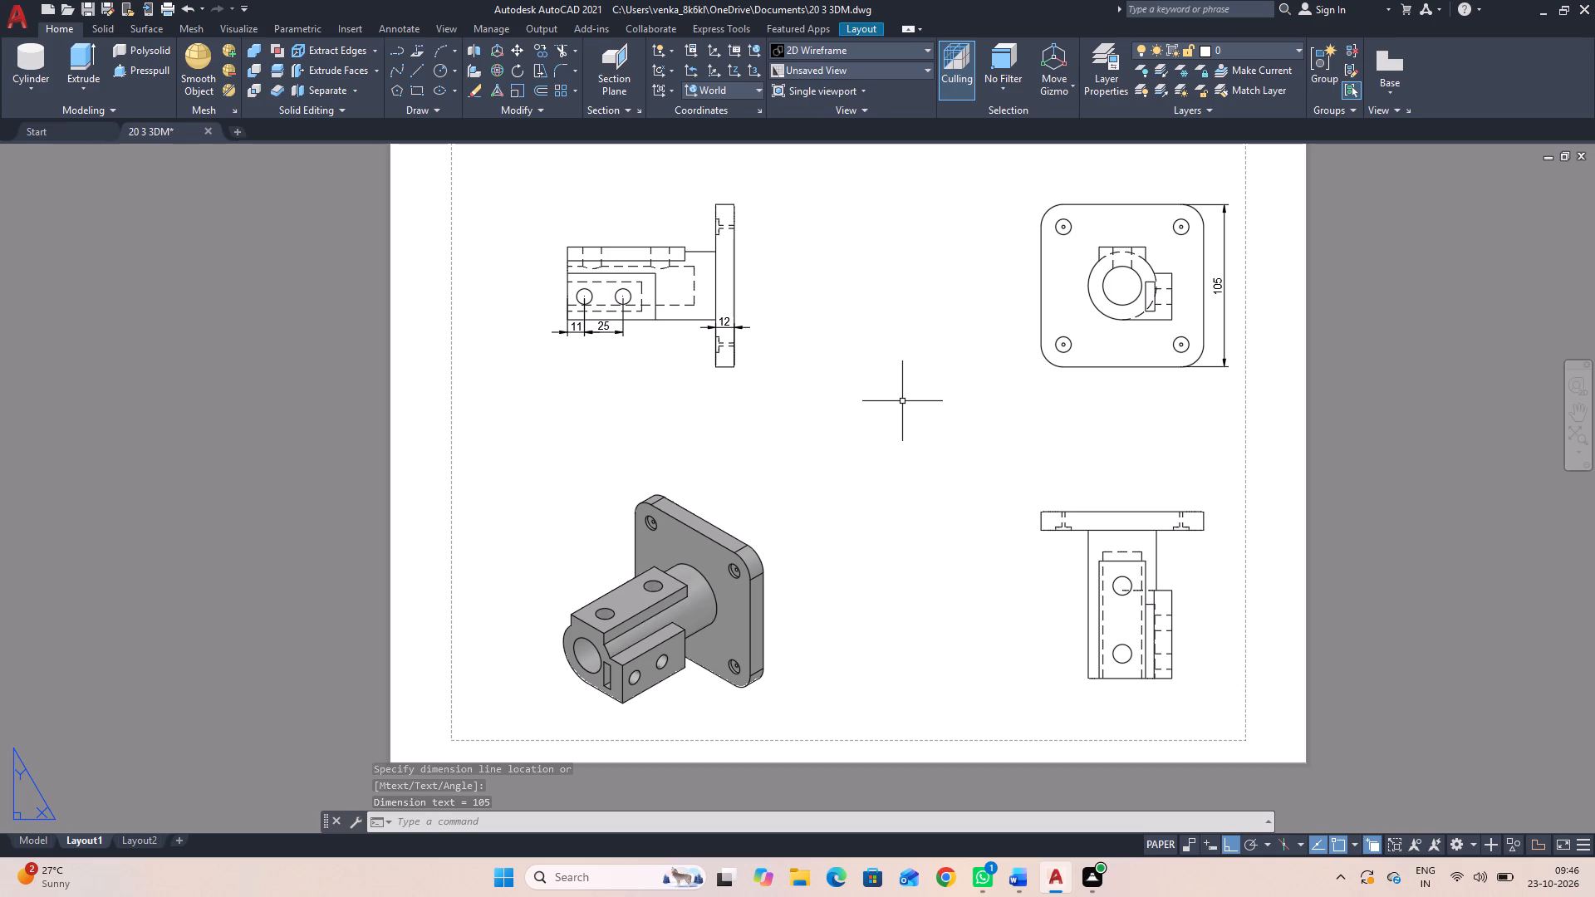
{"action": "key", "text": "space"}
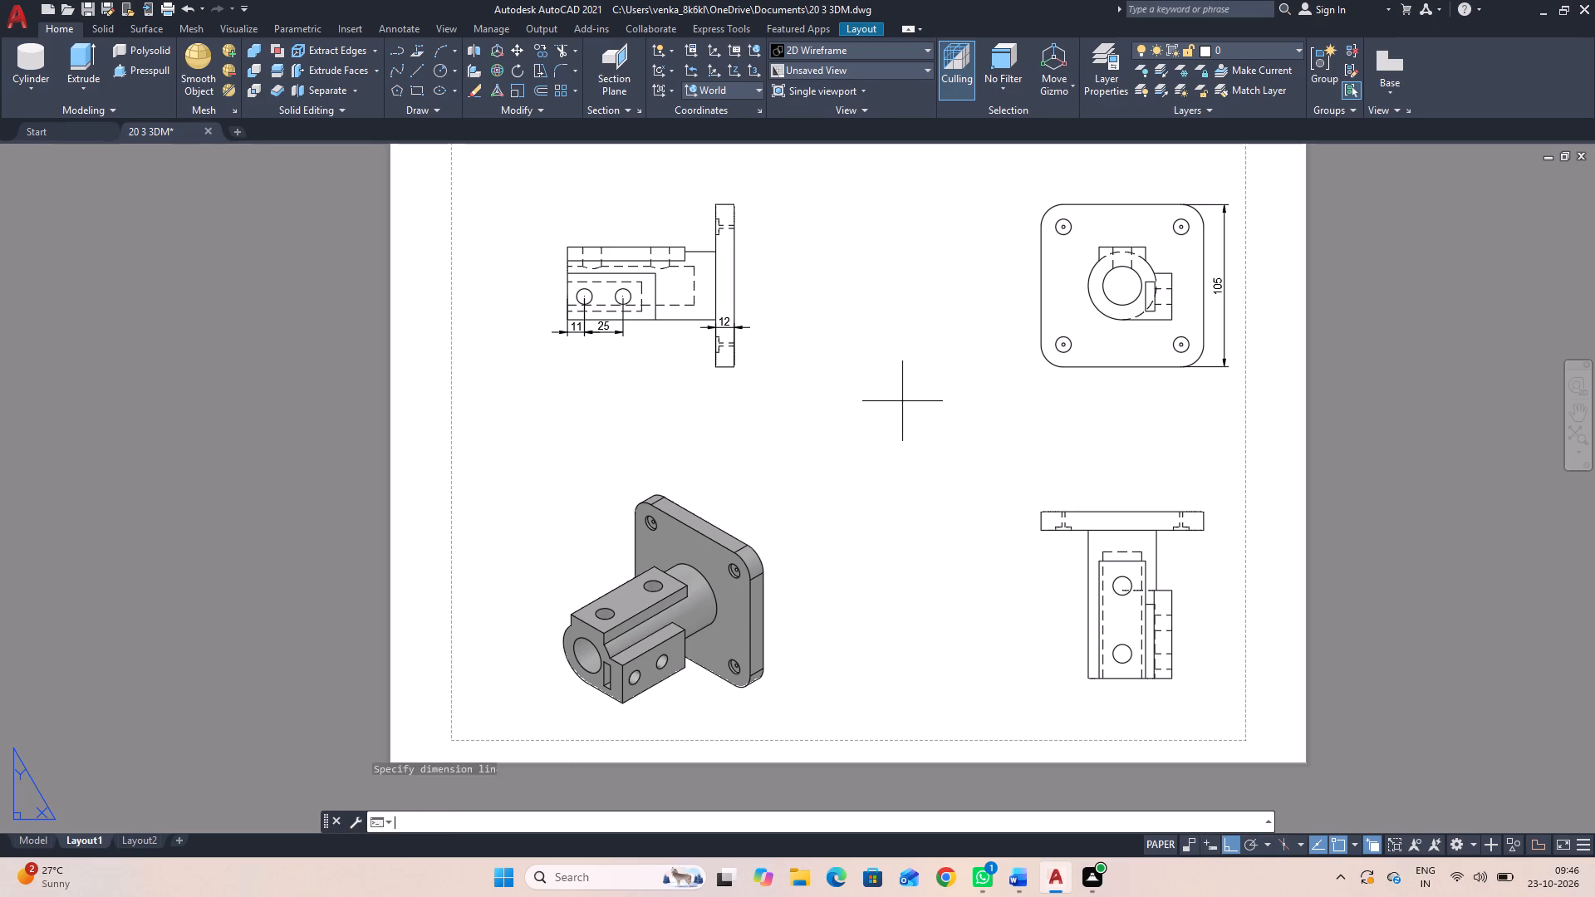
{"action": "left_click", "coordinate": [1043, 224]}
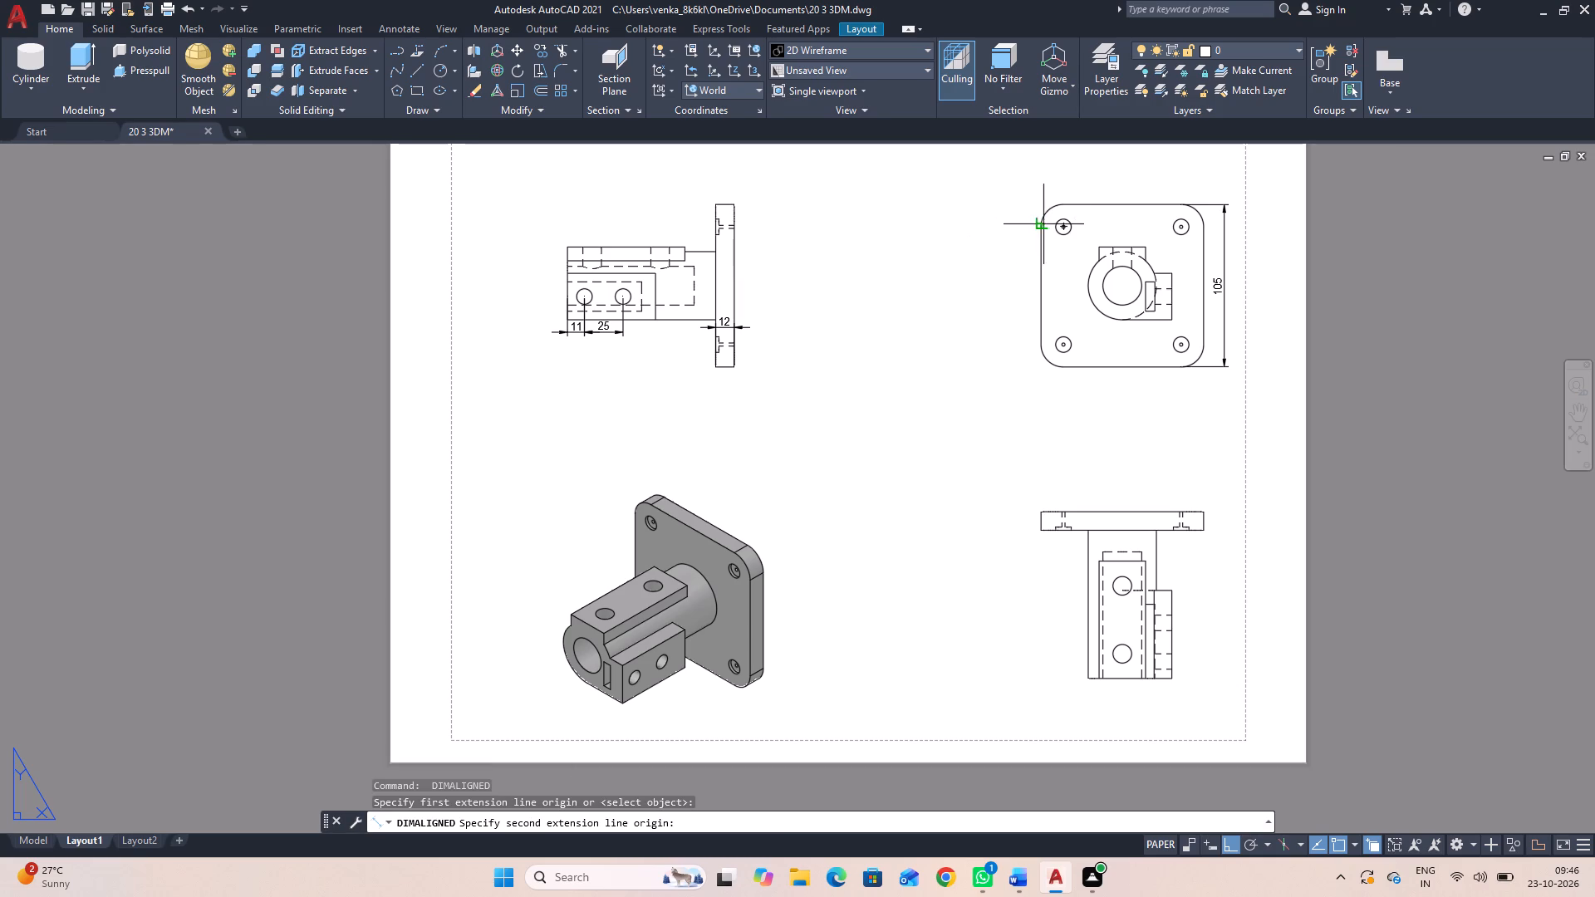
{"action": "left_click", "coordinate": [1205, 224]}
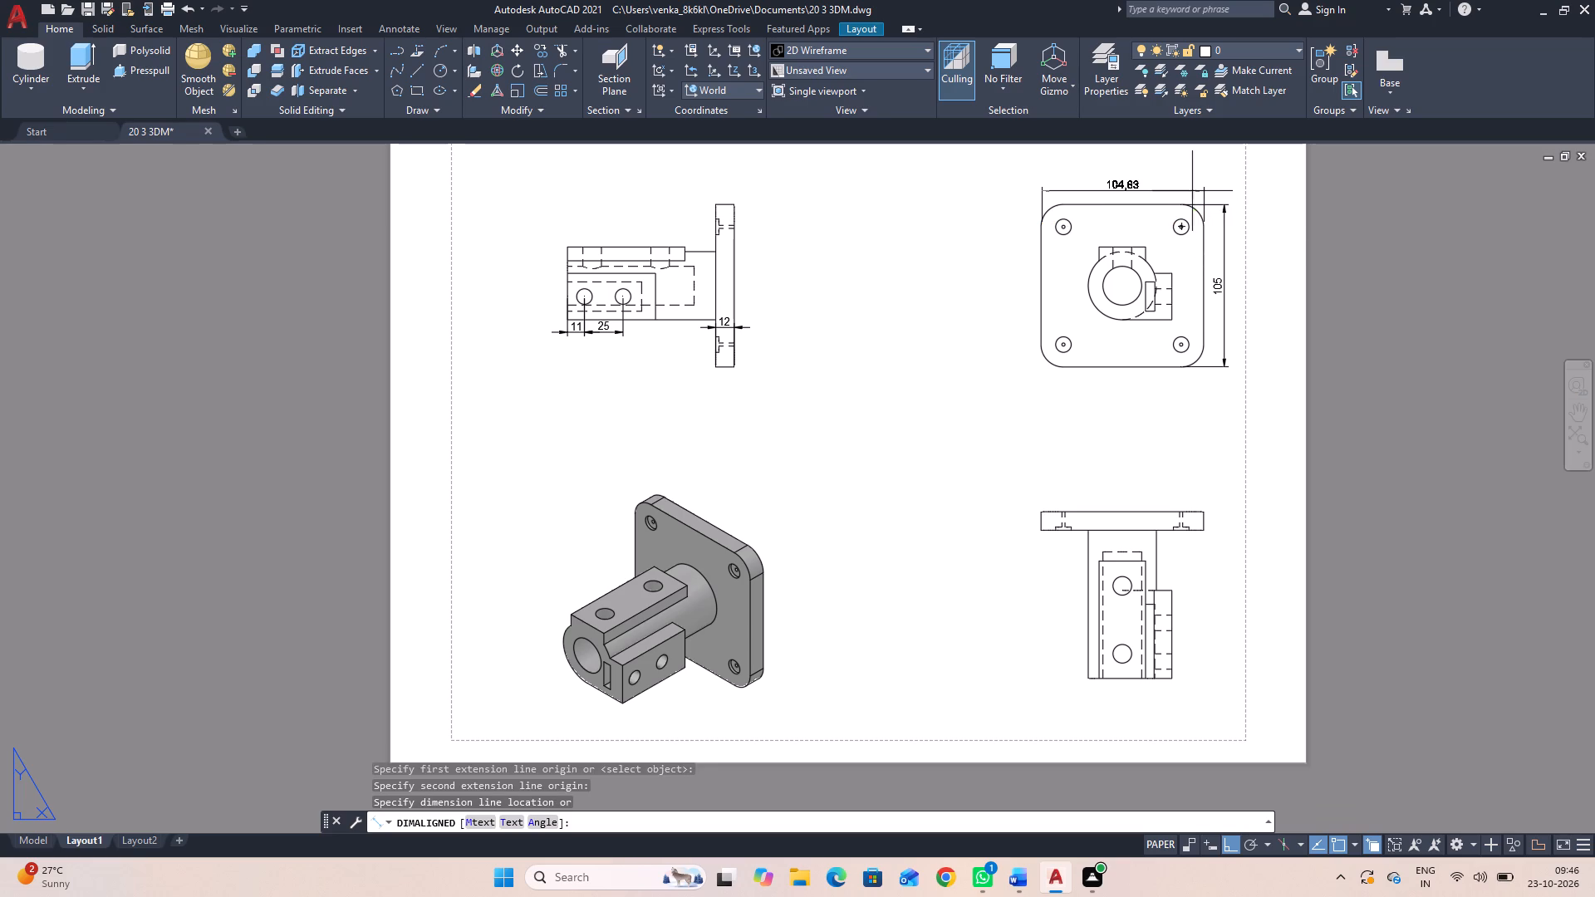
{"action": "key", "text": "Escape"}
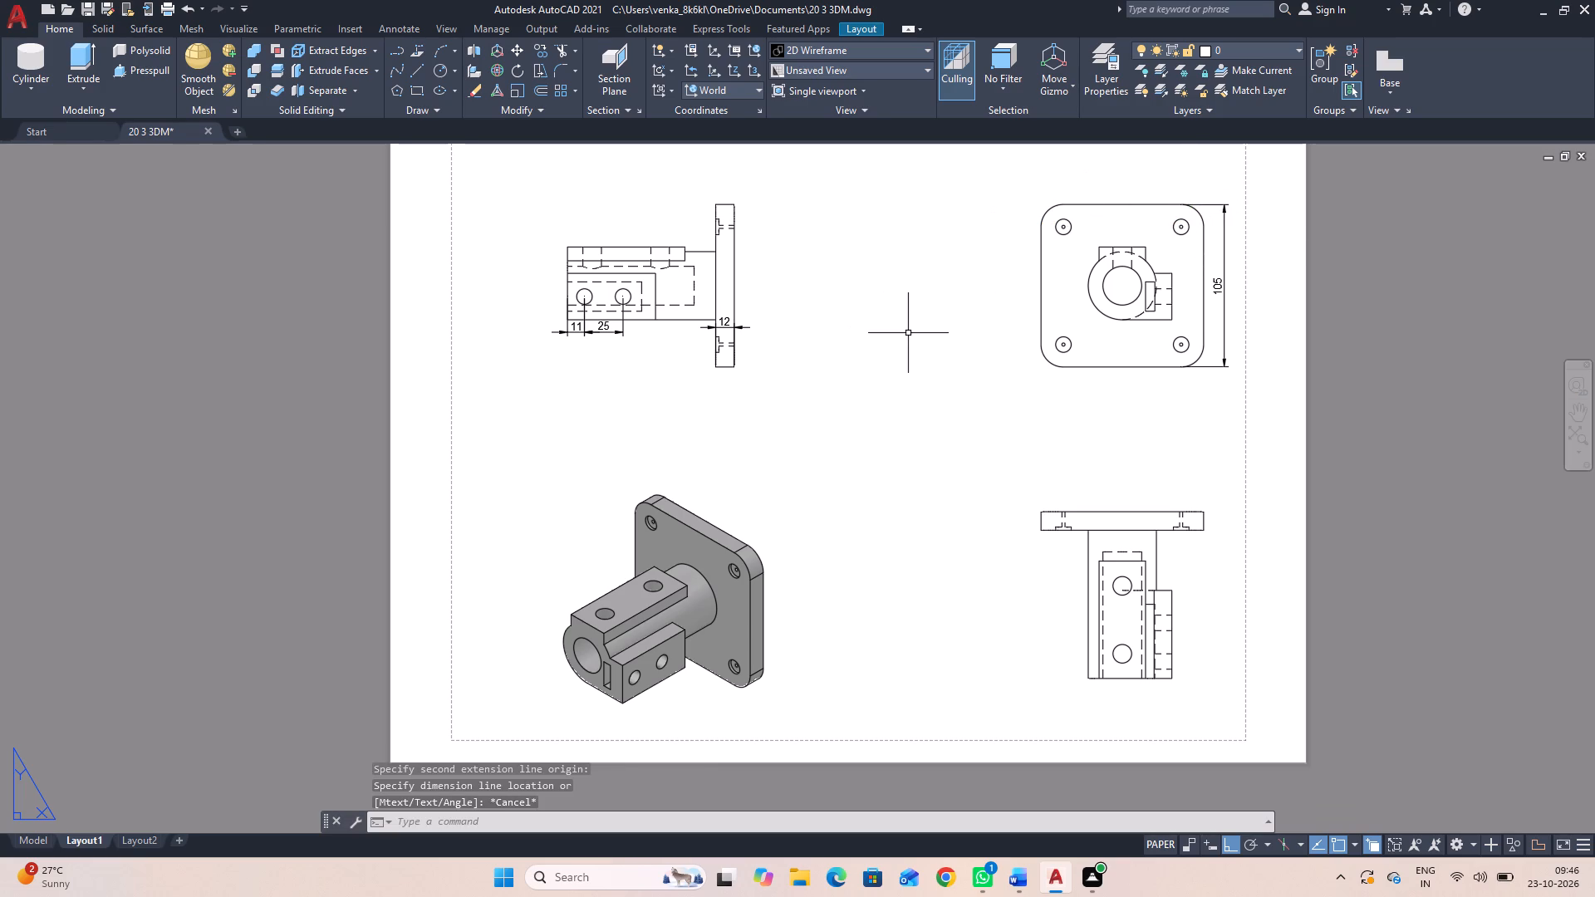
Add an aligned dimension for the plate's overall width above the base view, using the upper ends of its straight vertical edges.
{"action": "key", "text": "space"}
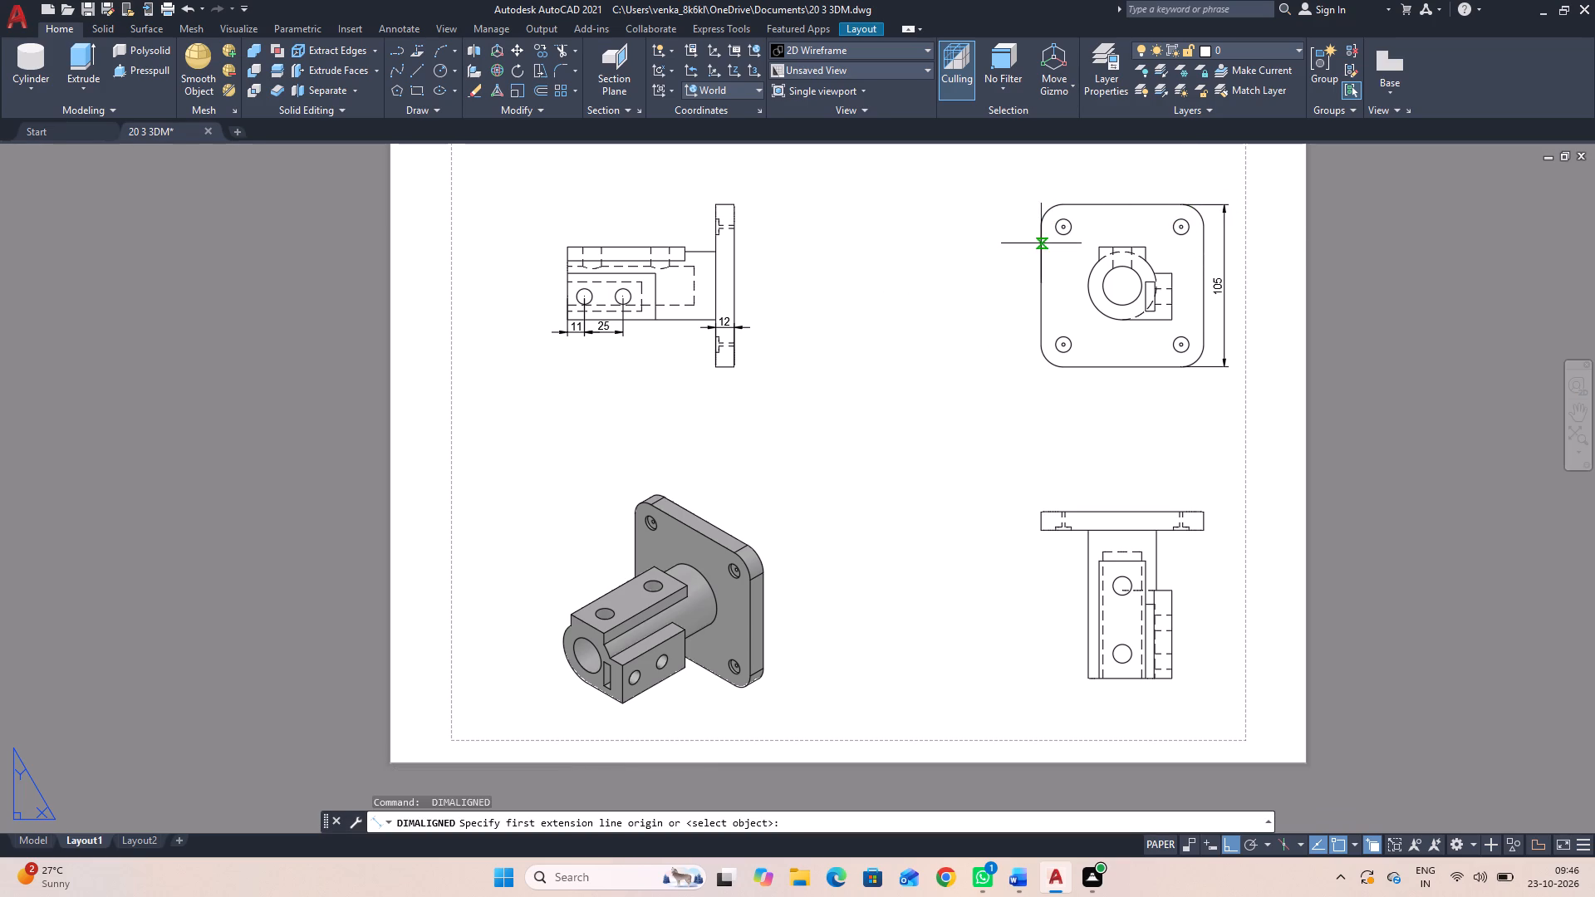
{"action": "left_click", "coordinate": [1040, 227]}
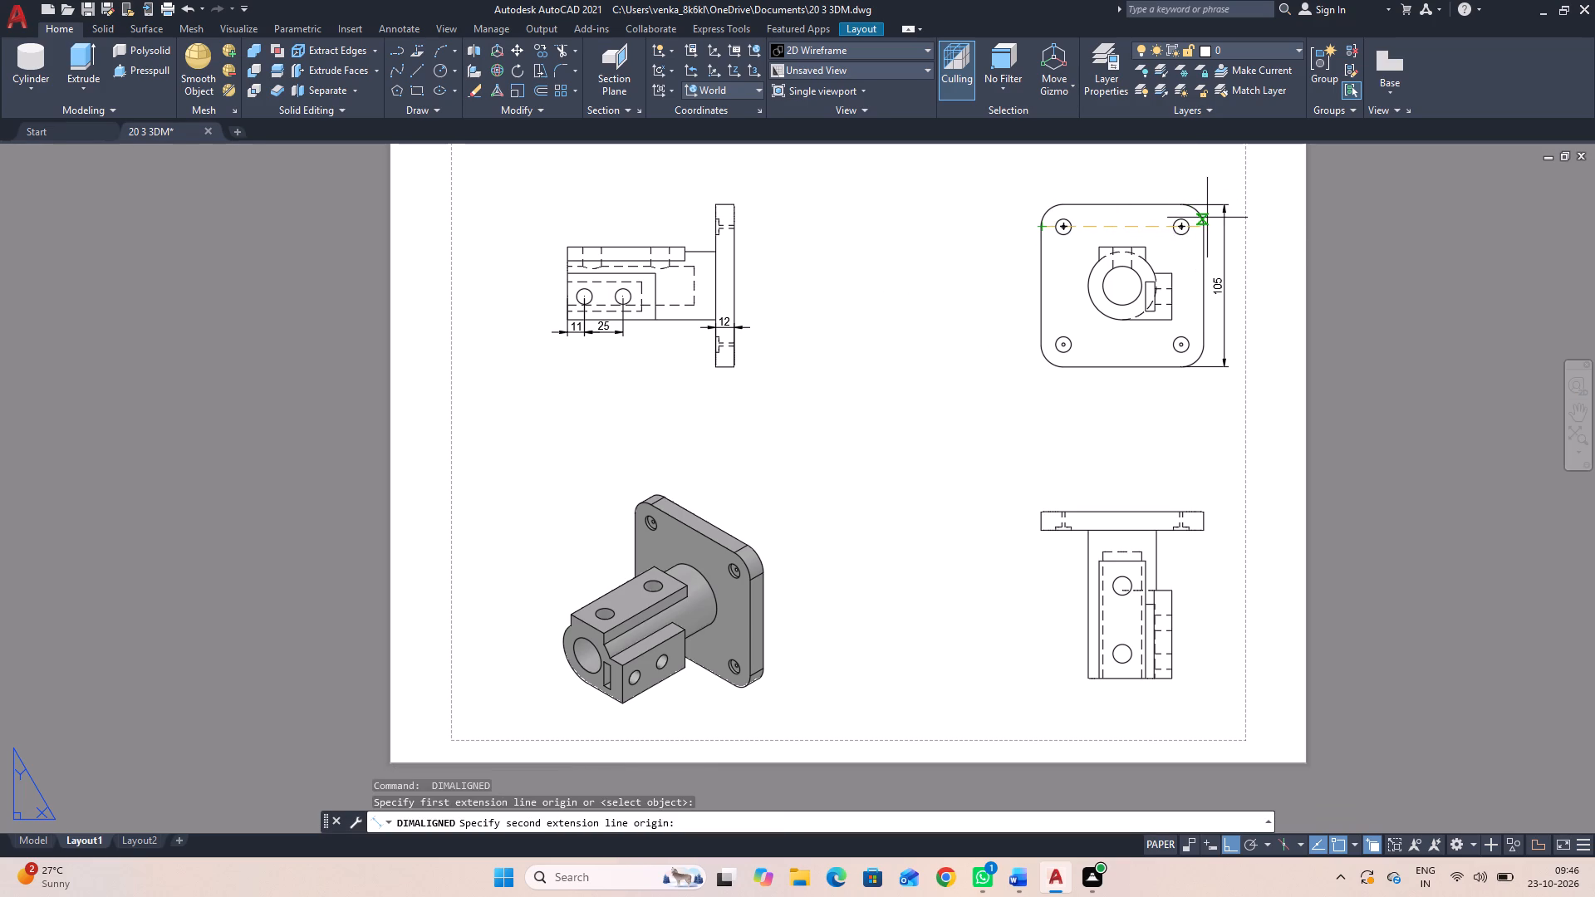
{"action": "left_click", "coordinate": [1207, 228]}
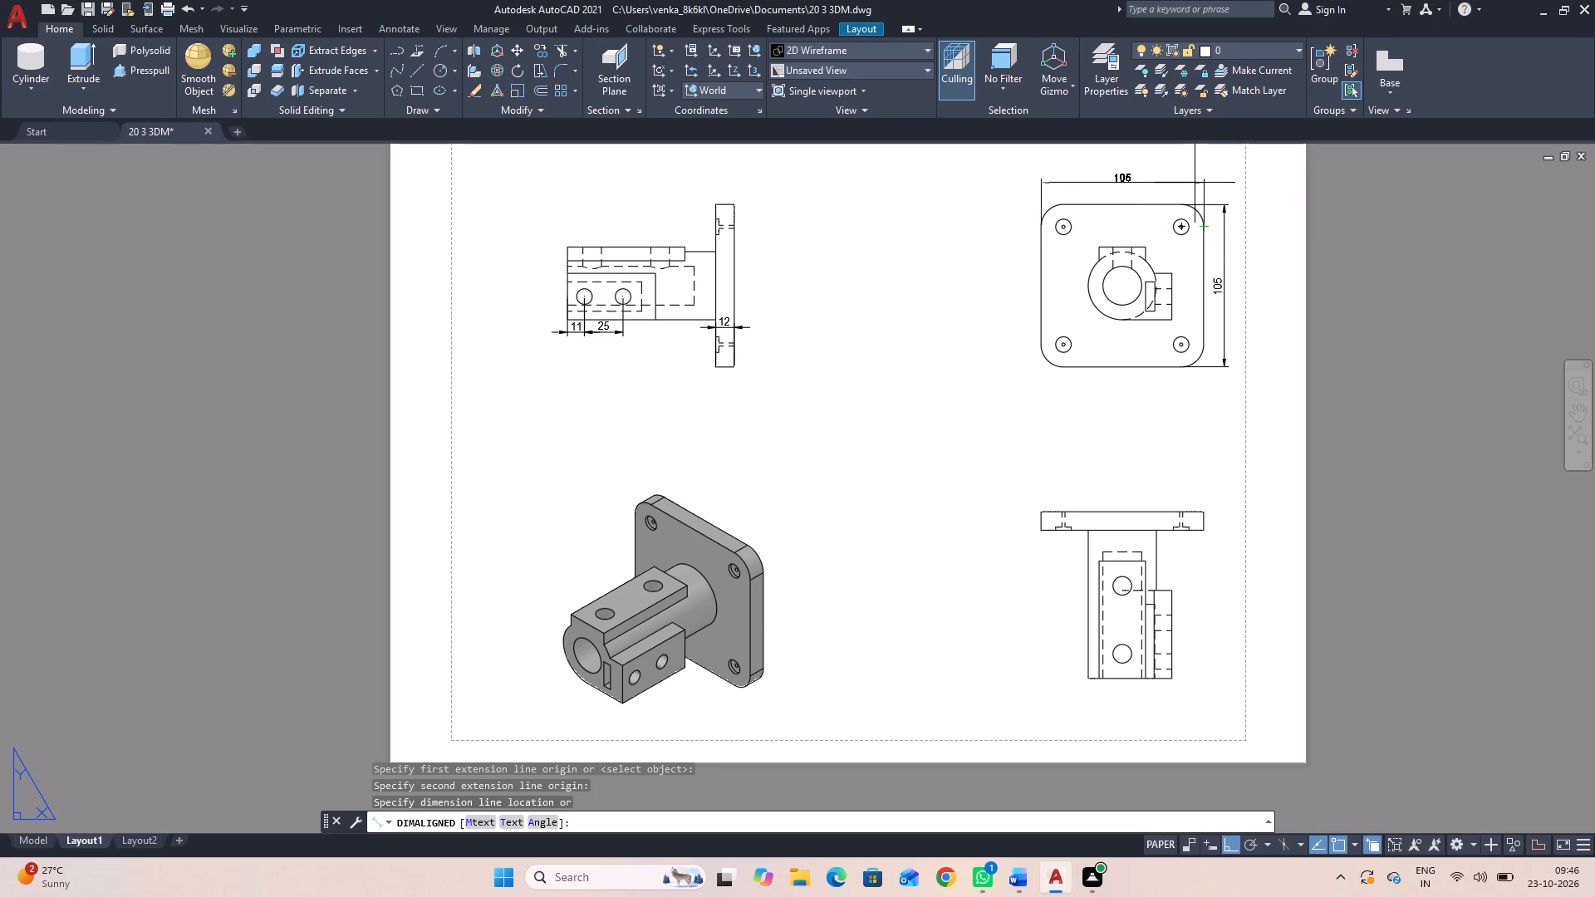
{"action": "left_click", "coordinate": [1195, 183]}
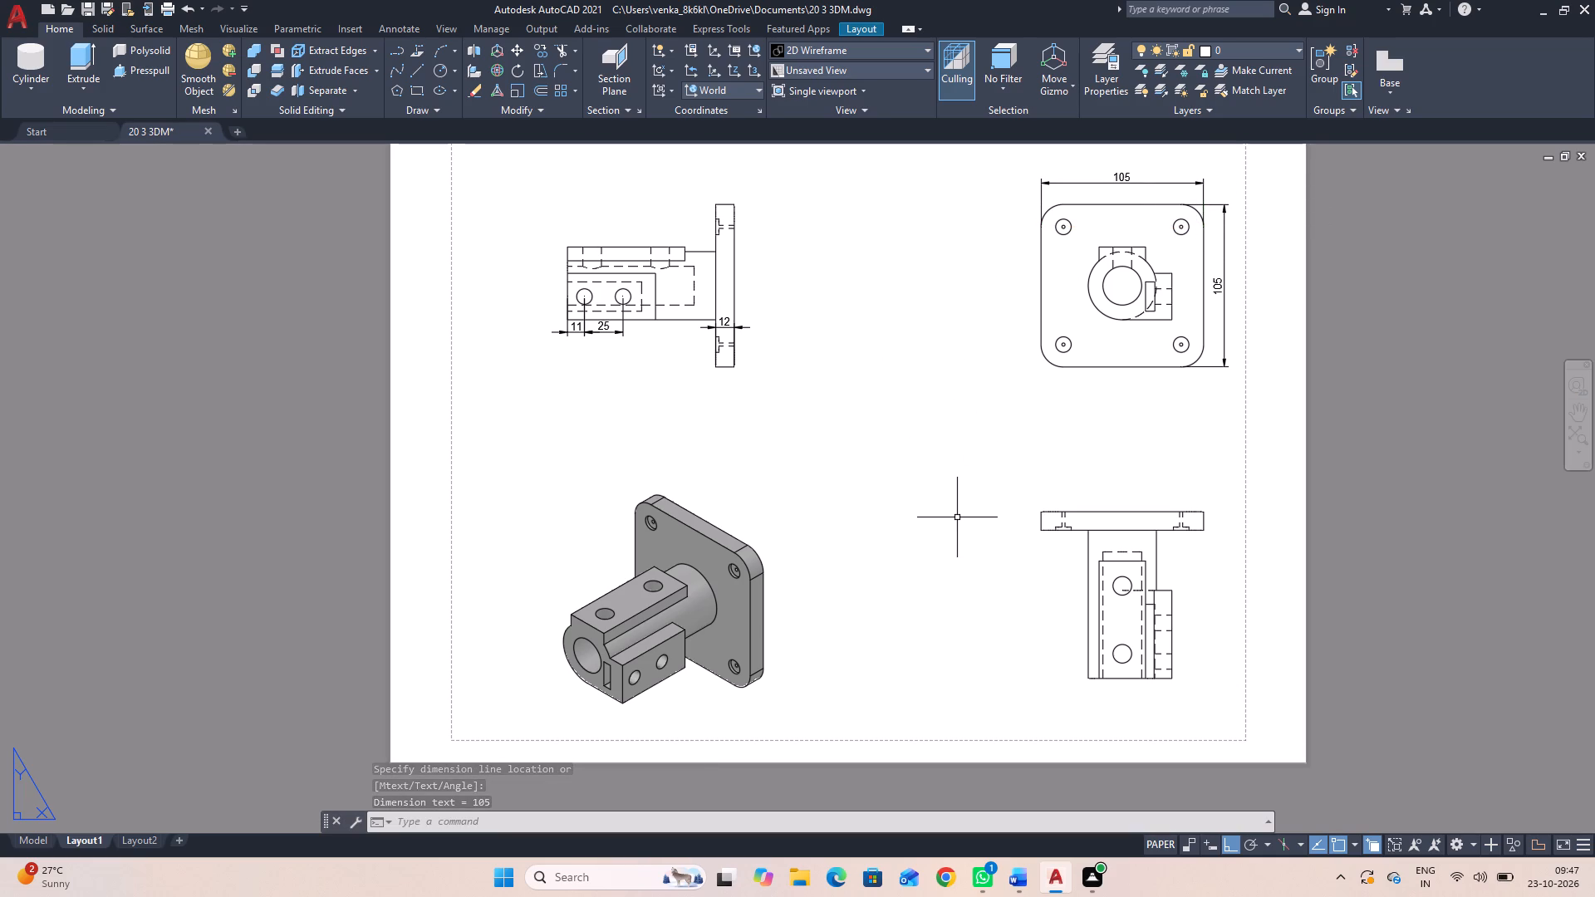
Add an aligned dimension between the centres of the plate's two upper corner holes, placed between the base view and the width dimension.
{"action": "key", "text": "space"}
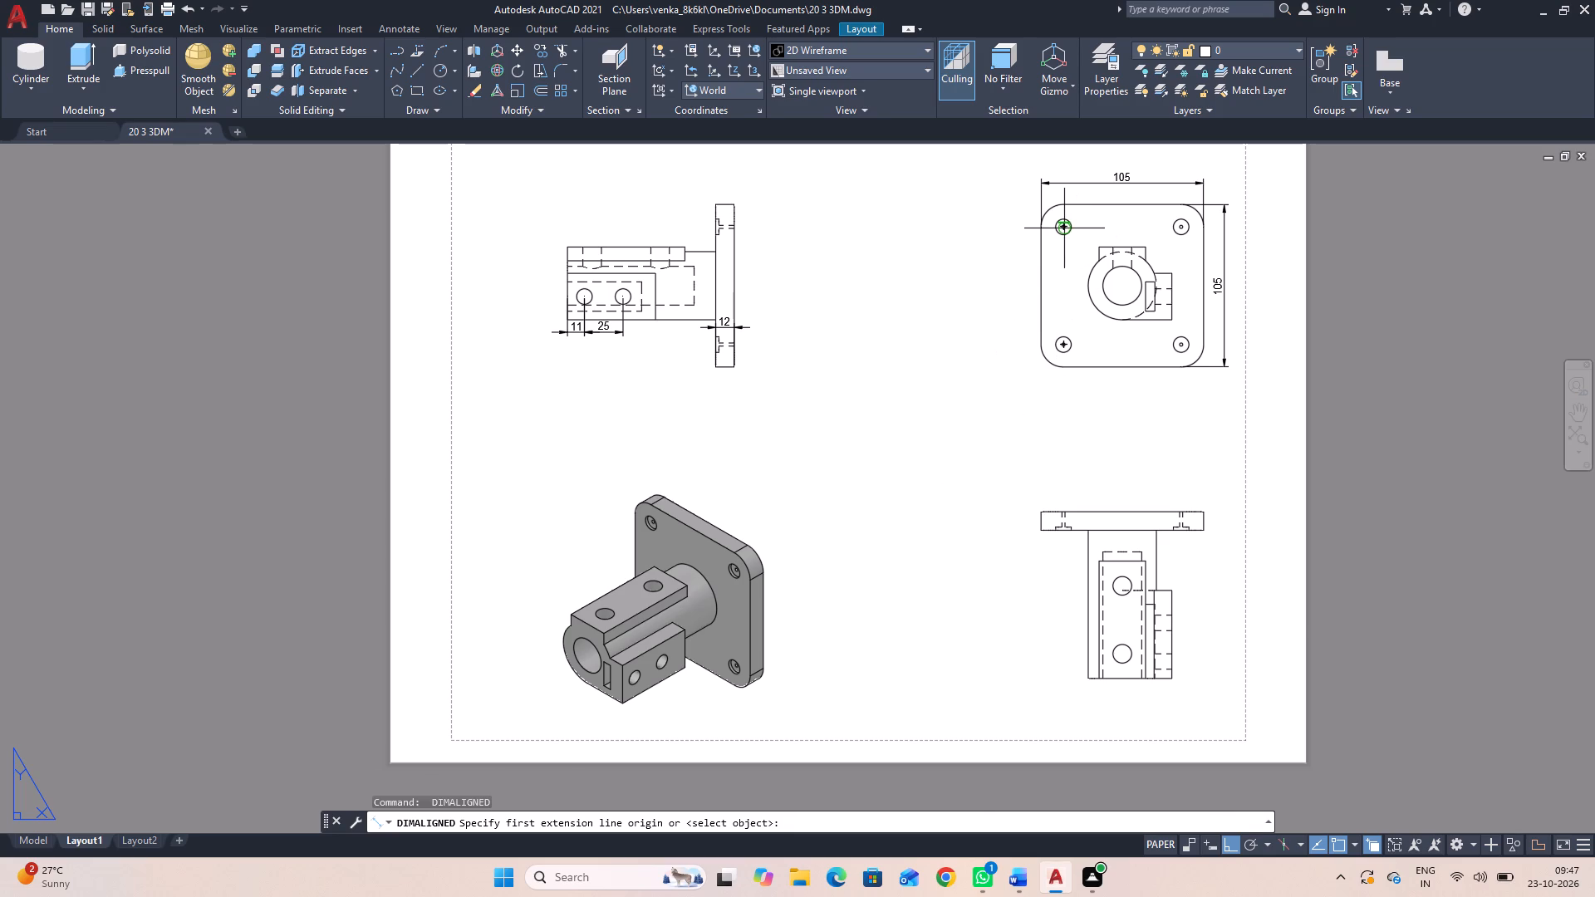
{"action": "scroll", "coordinate": [1065, 228], "scroll_direction": "up", "scroll_amount": 3}
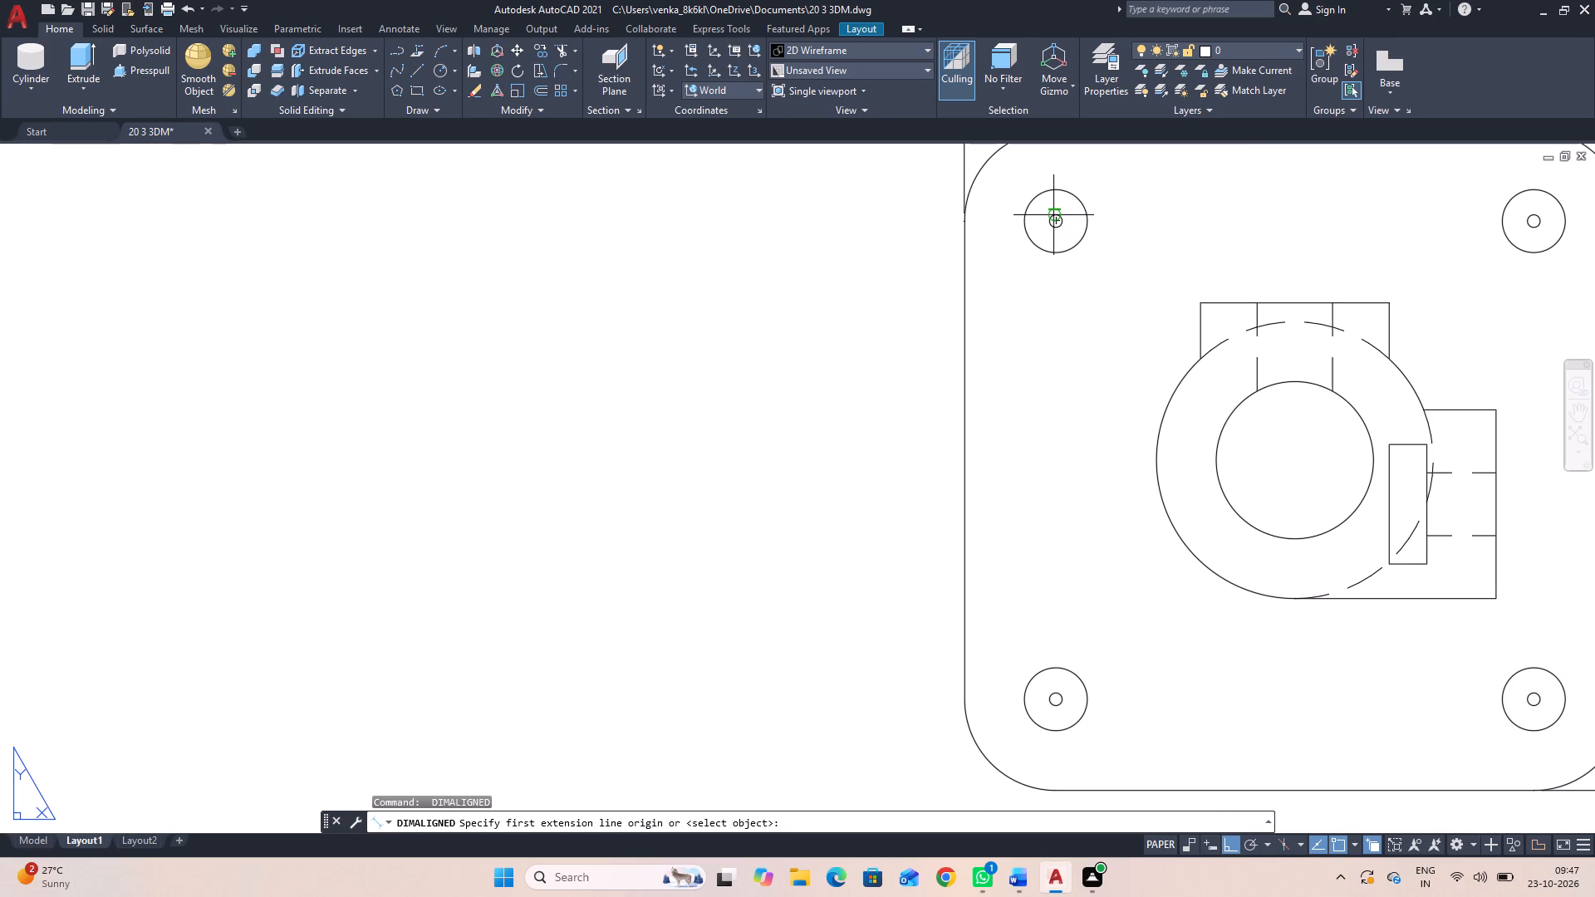
{"action": "scroll", "coordinate": [1054, 215], "scroll_direction": "up", "scroll_amount": 4}
{"action": "left_click", "coordinate": [1058, 251]}
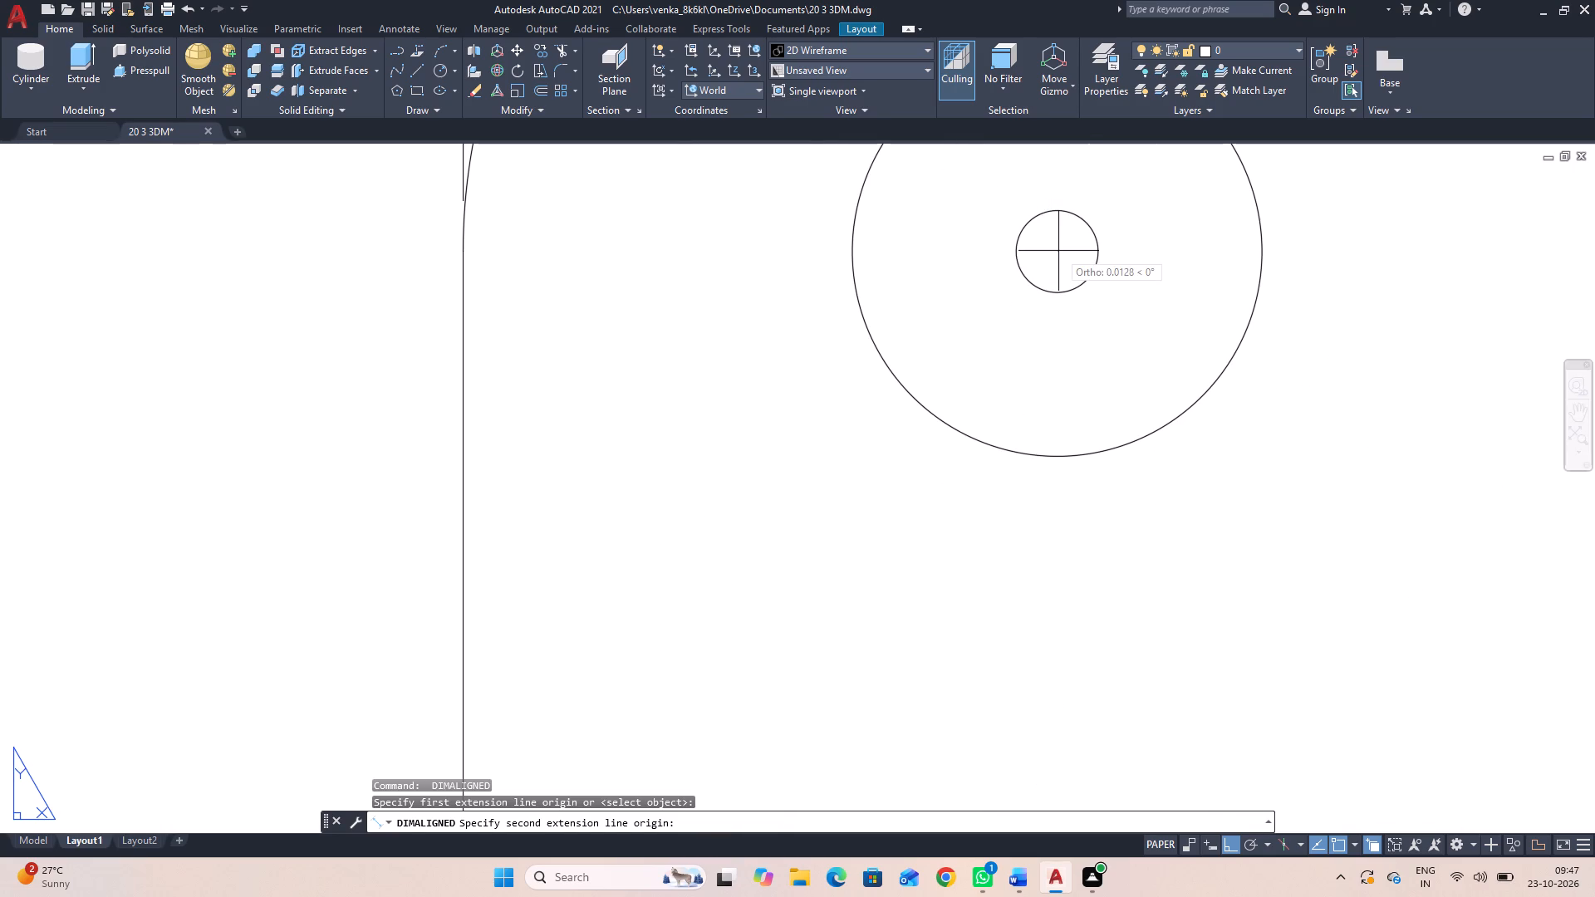
{"action": "scroll", "coordinate": [1281, 257], "scroll_direction": "down", "scroll_amount": 1}
{"action": "middle_click_drag", "start_coordinate": [1386, 264], "coordinate": [1272, 263]}
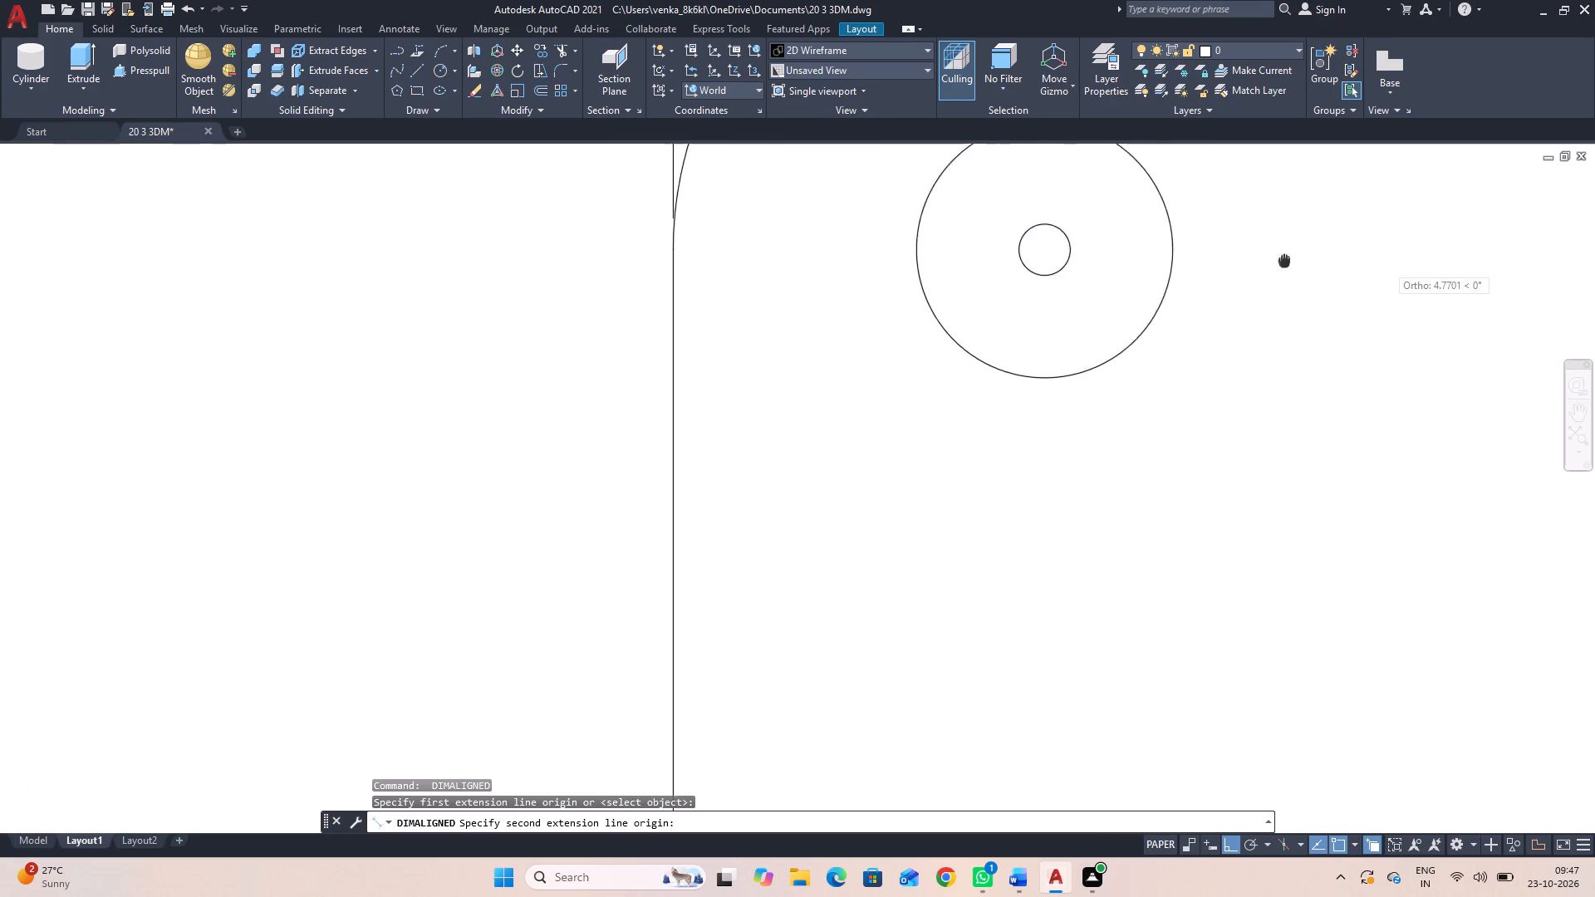
{"action": "middle_click_drag", "start_coordinate": [1272, 263], "coordinate": [901, 328]}
{"action": "middle_click_drag", "start_coordinate": [1332, 337], "coordinate": [878, 393]}
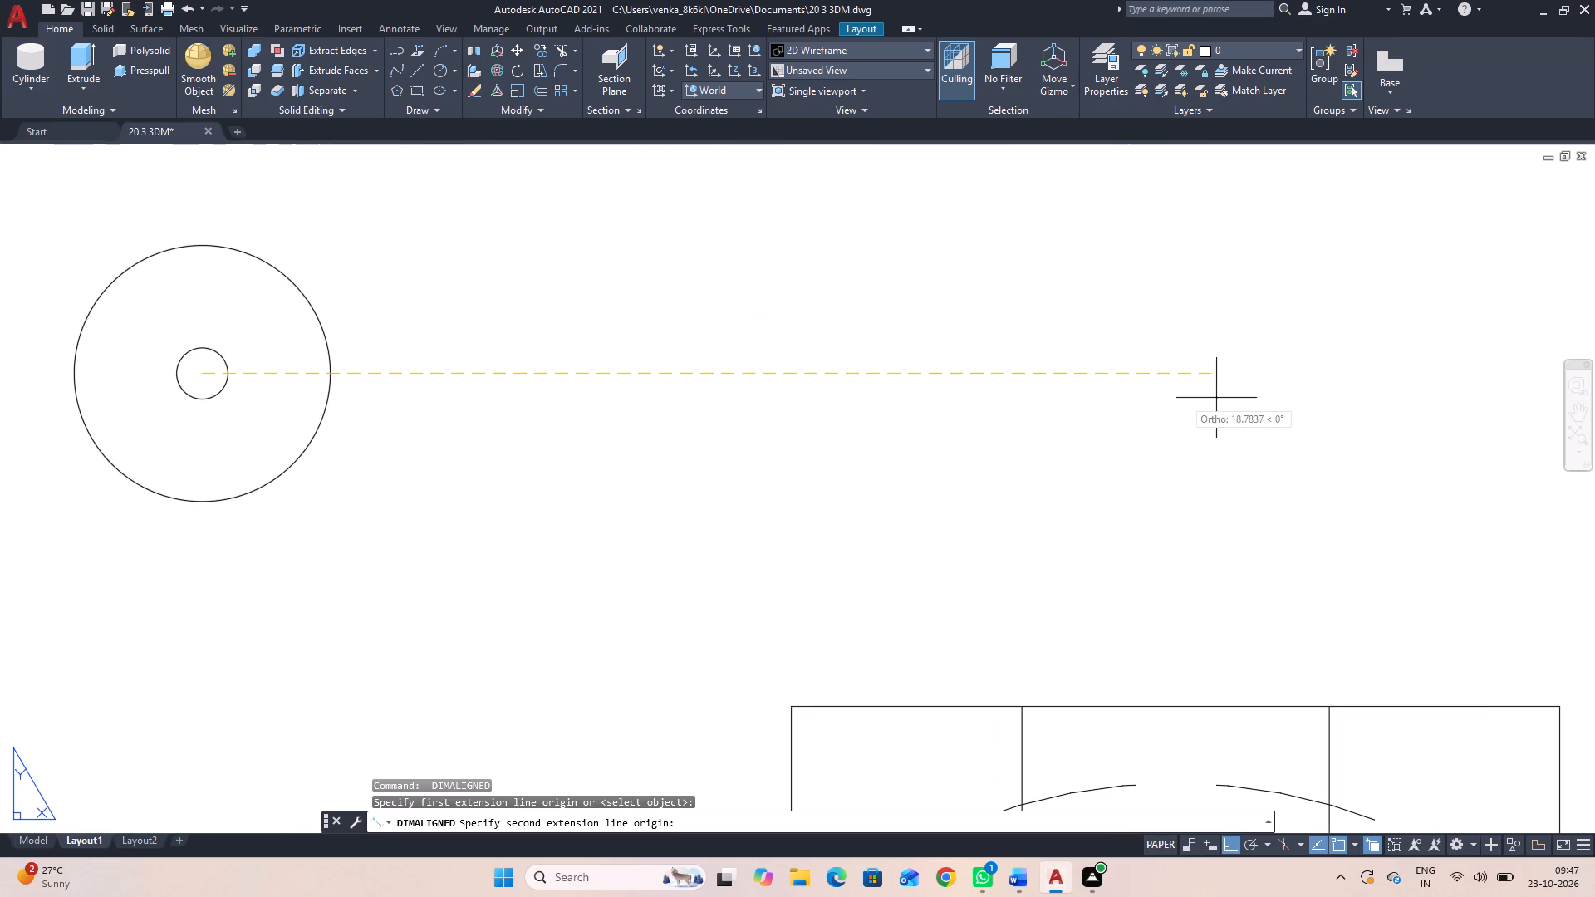
{"action": "middle_click_drag", "start_coordinate": [1241, 395], "coordinate": [722, 418]}
{"action": "middle_click_drag", "start_coordinate": [1153, 419], "coordinate": [543, 420]}
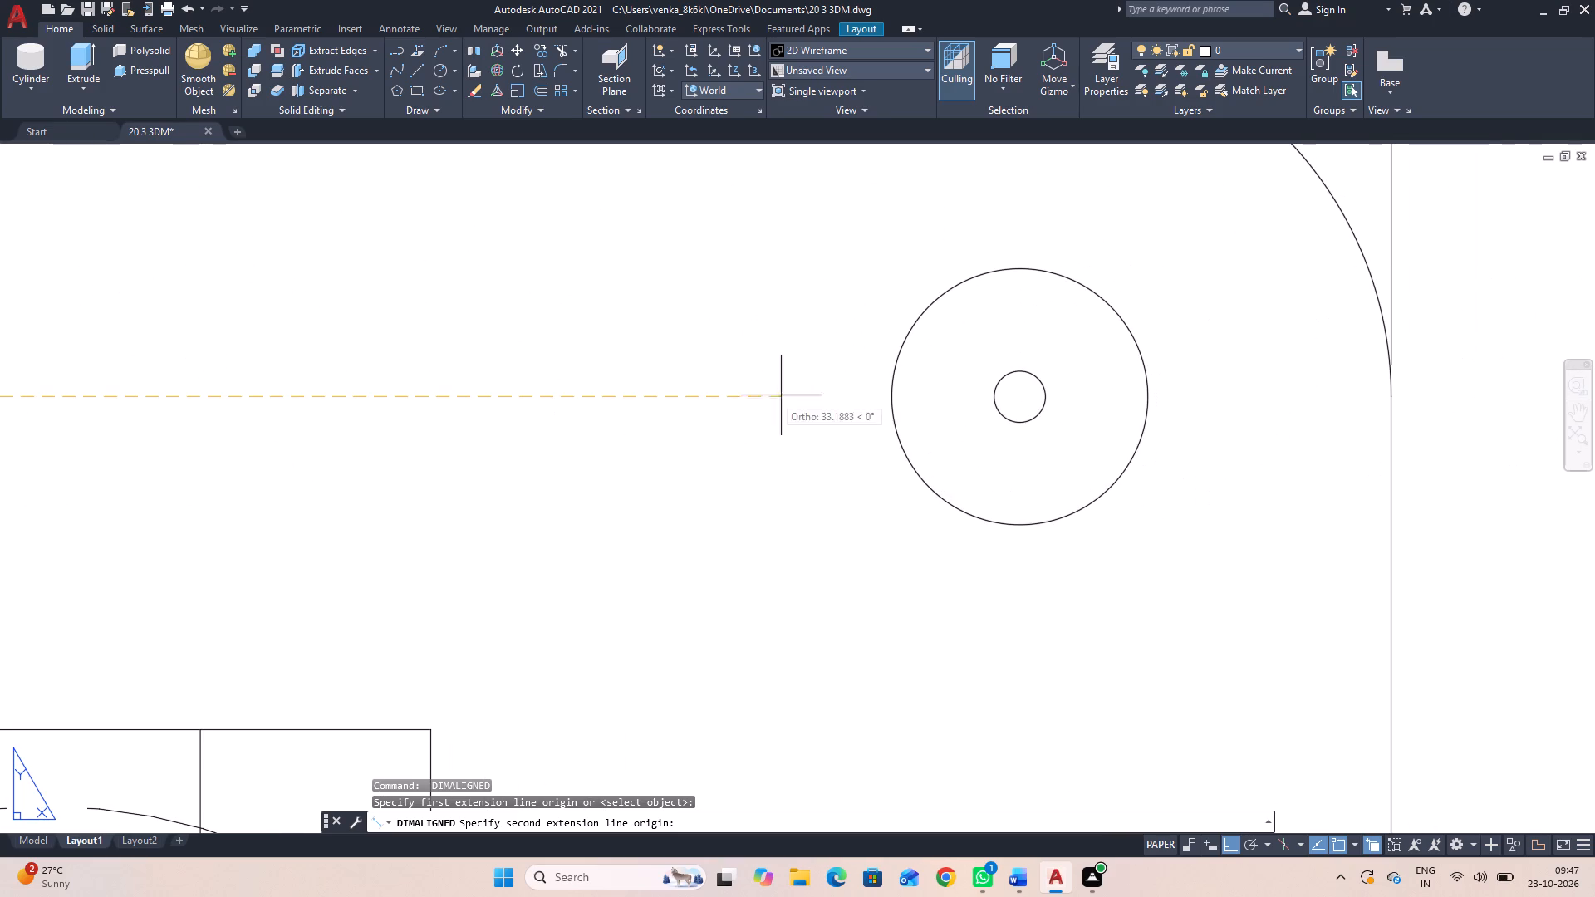
{"action": "left_click", "coordinate": [1021, 399]}
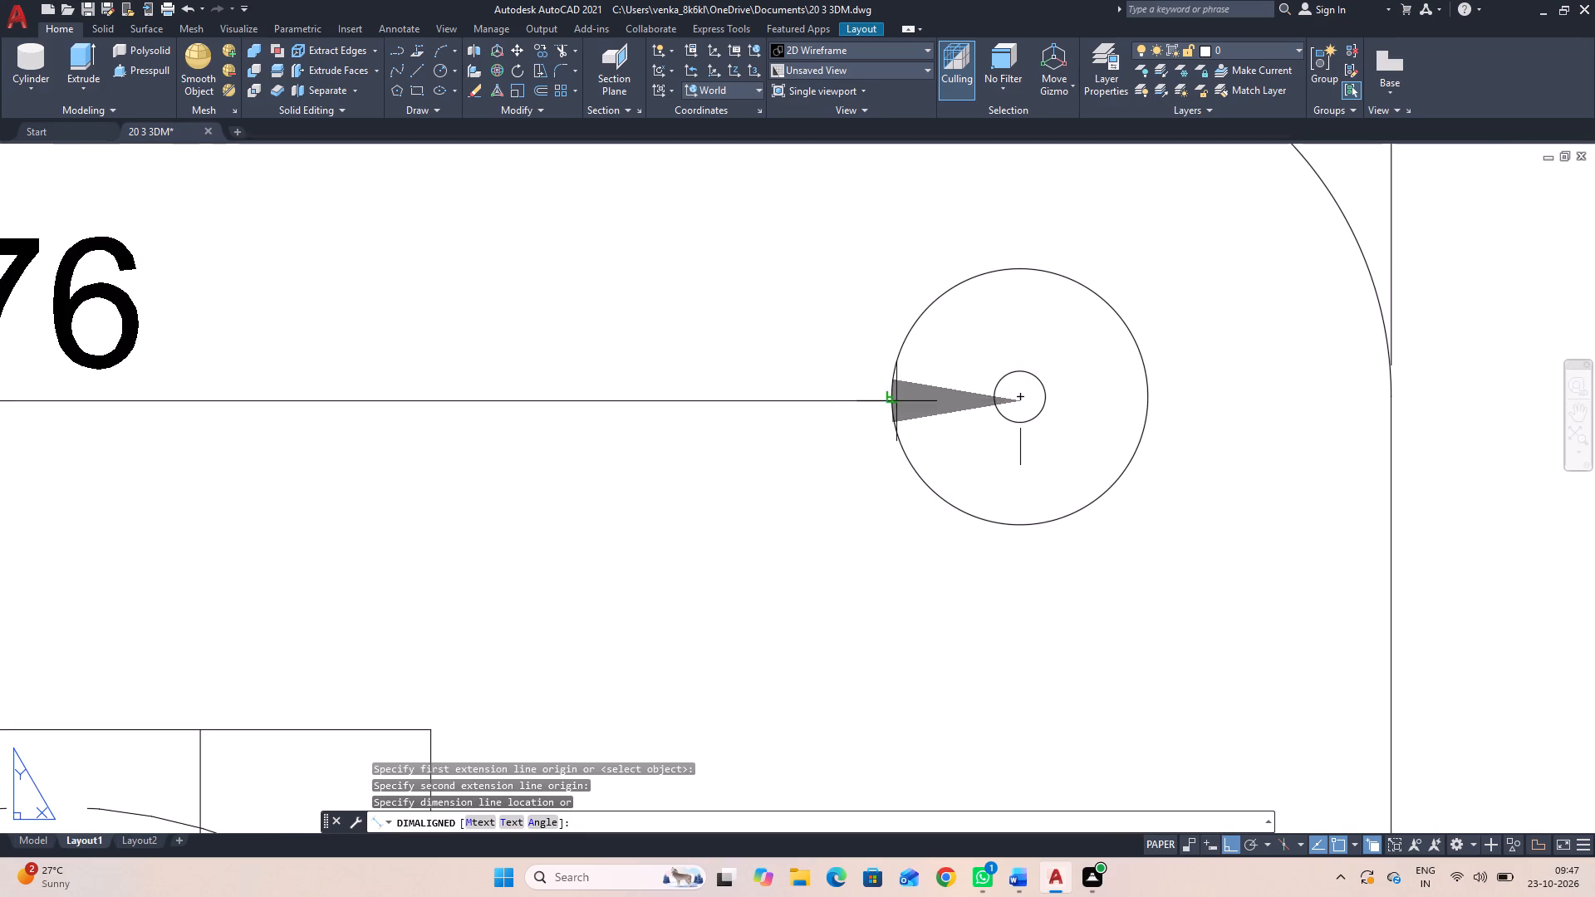
{"action": "scroll", "coordinate": [825, 401], "scroll_direction": "down", "scroll_amount": 3}
{"action": "scroll", "coordinate": [721, 411], "scroll_direction": "down", "scroll_amount": 2}
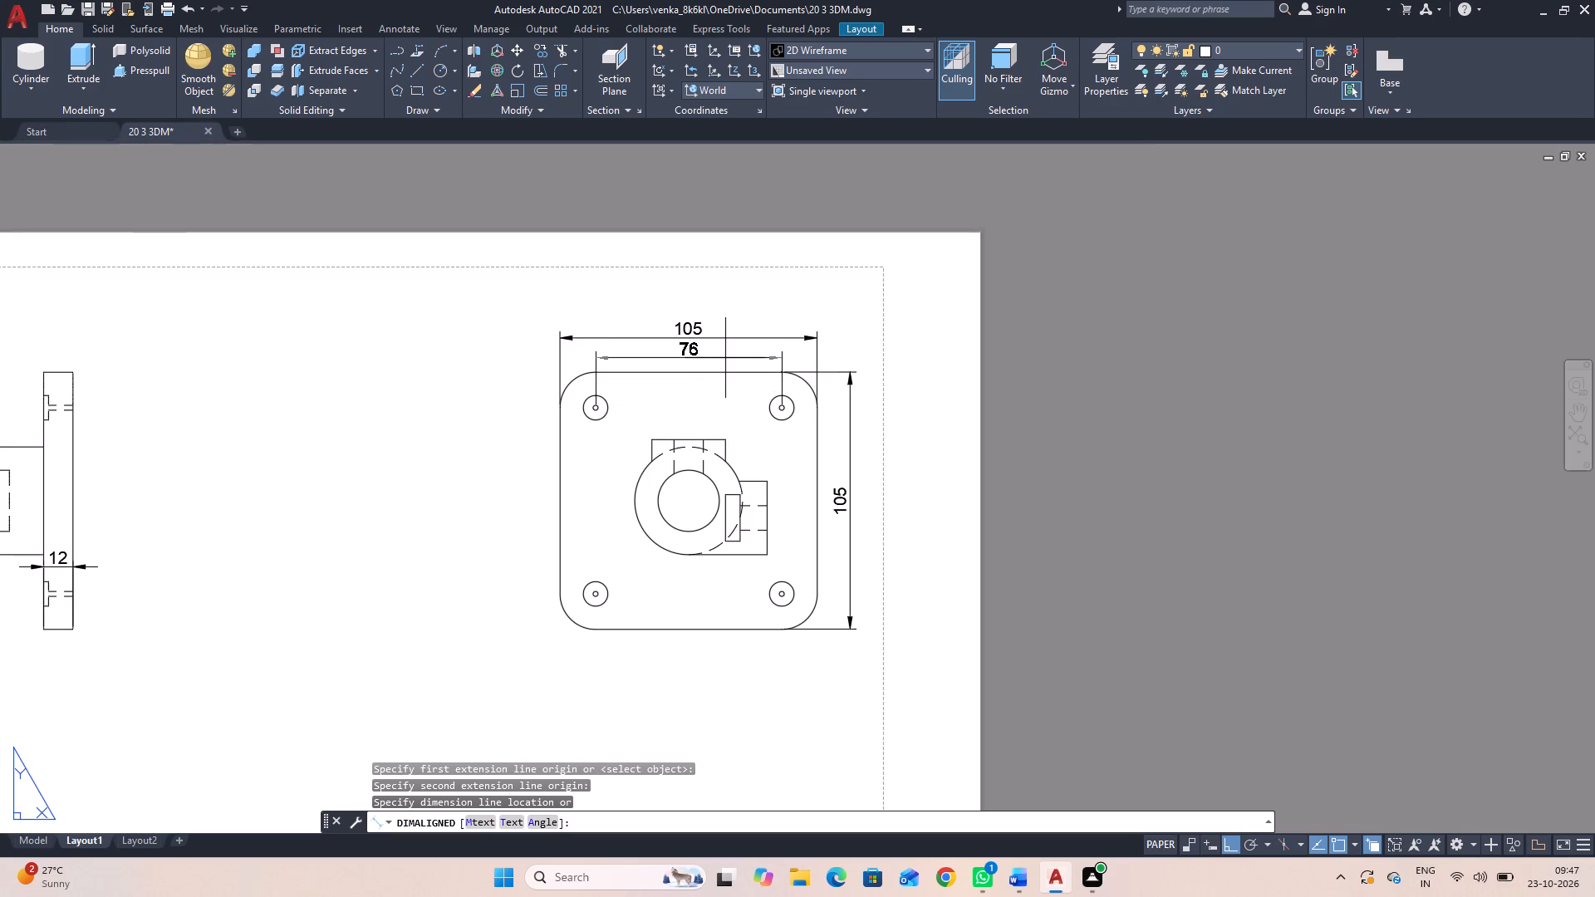
{"action": "left_click", "coordinate": [729, 360]}
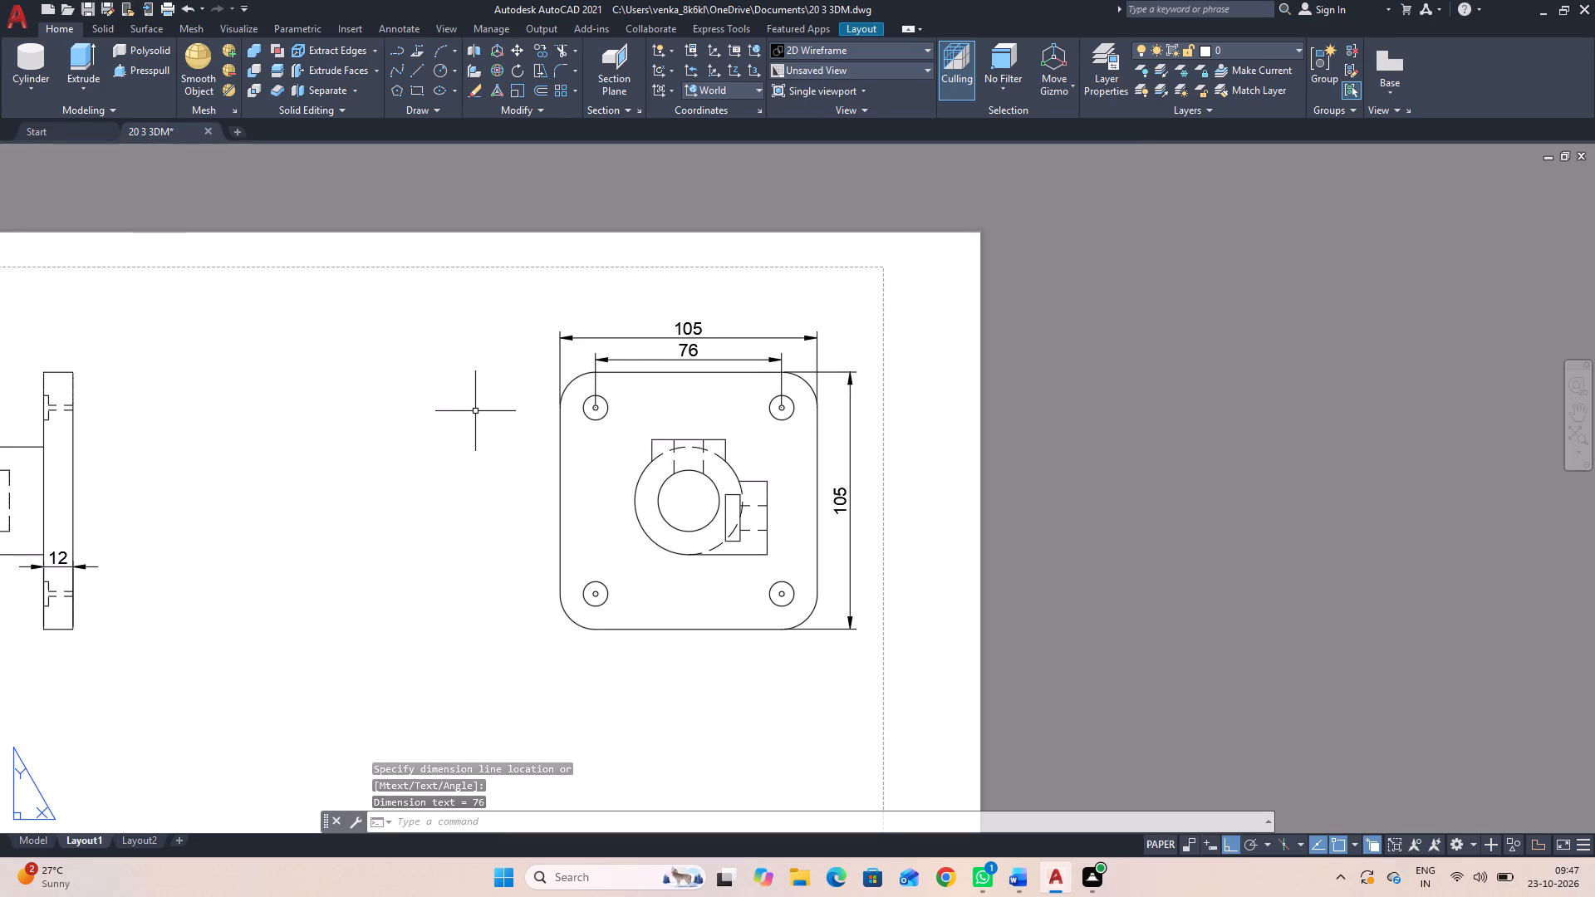
{"action": "key", "text": "Escape"}
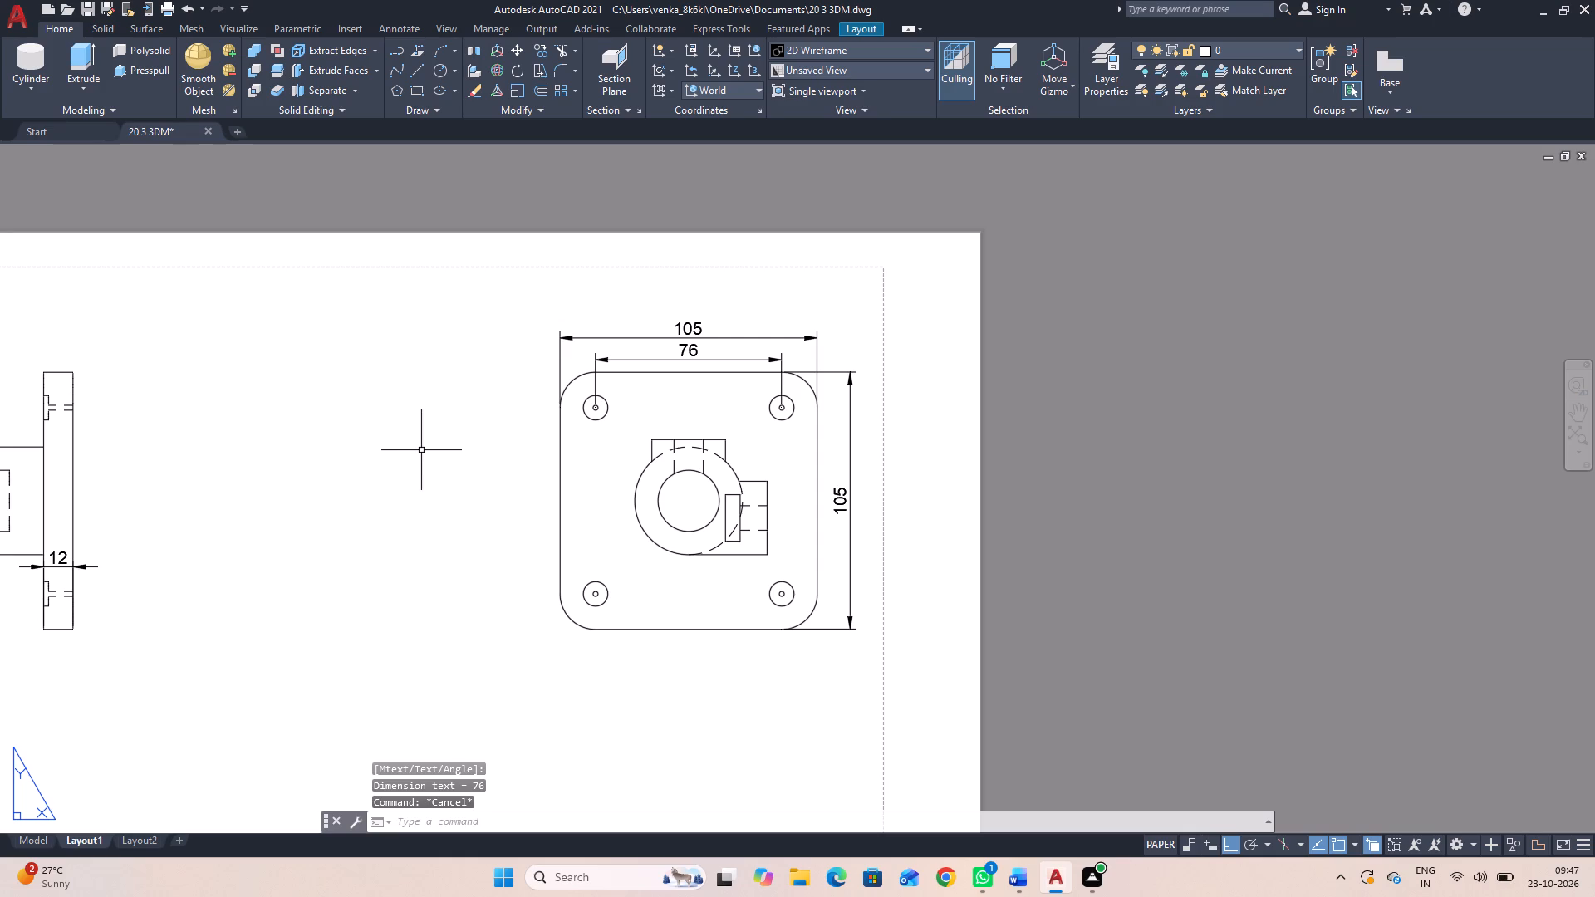
In the base view, add aligned dimensions for the top pad's width above the pad and the side block's height beside its outer edge.
{"action": "key", "text": "space"}
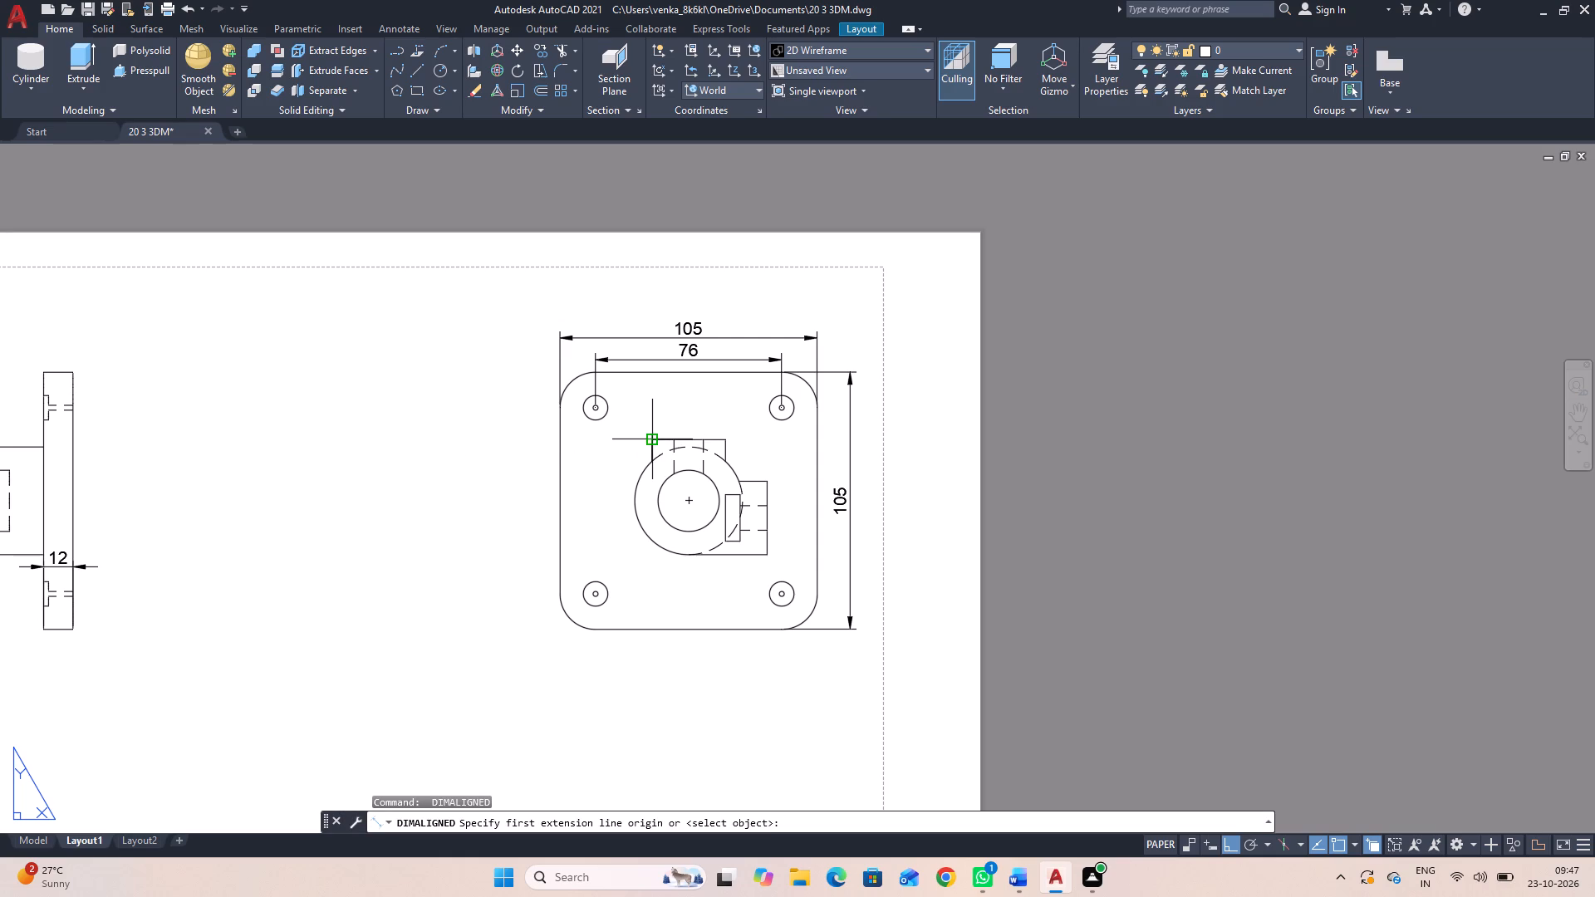
{"action": "left_click", "coordinate": [655, 439]}
{"action": "left_click", "coordinate": [719, 442]}
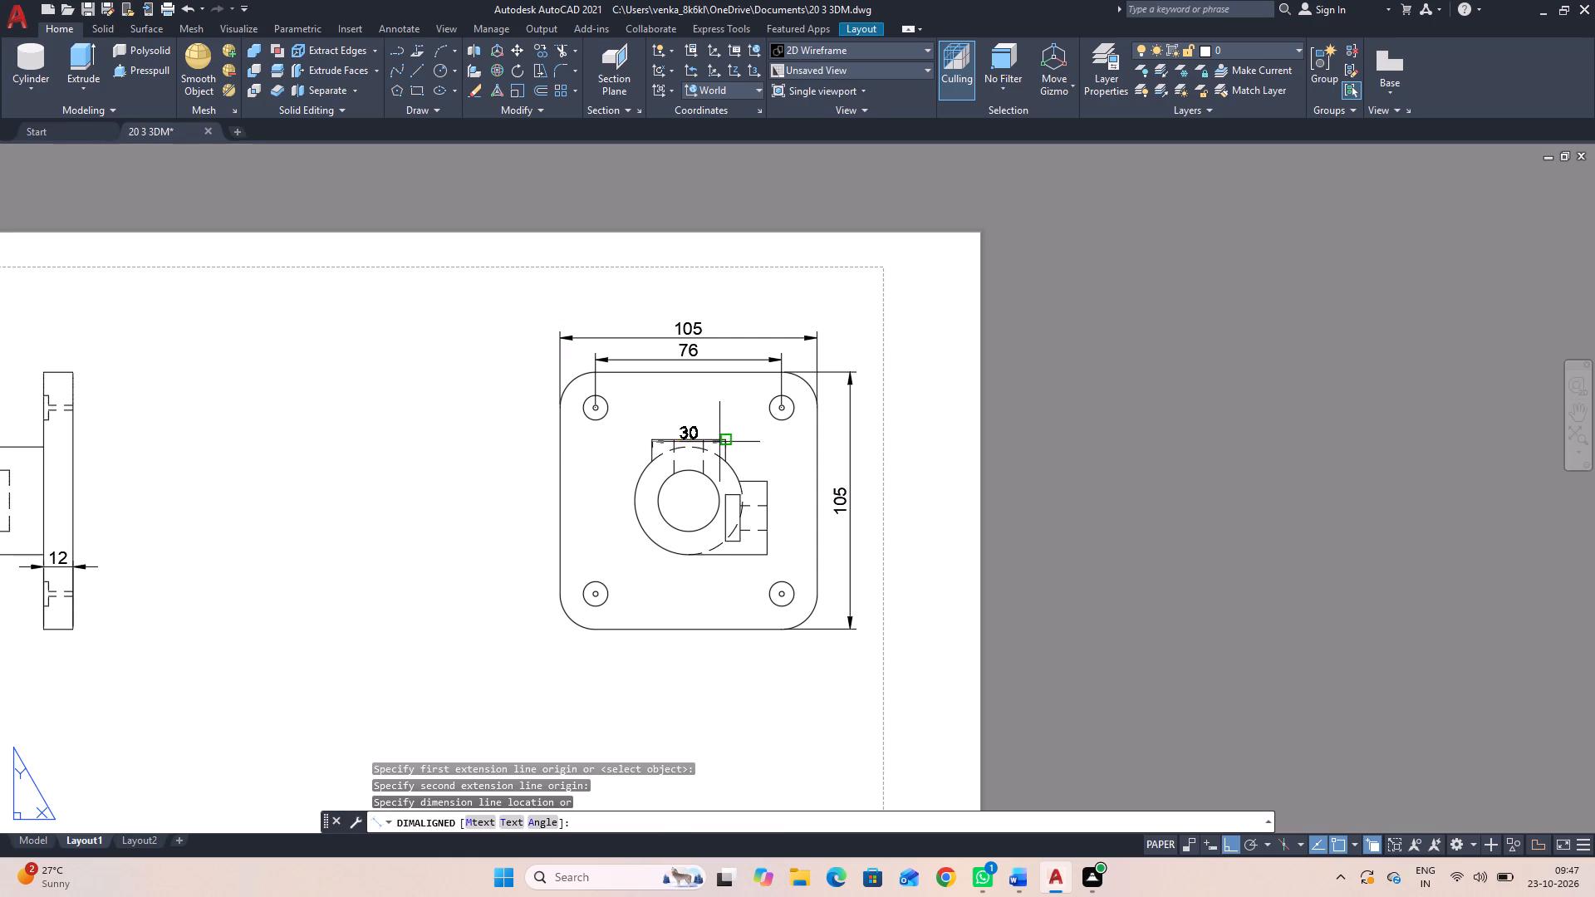
{"action": "left_click", "coordinate": [724, 423]}
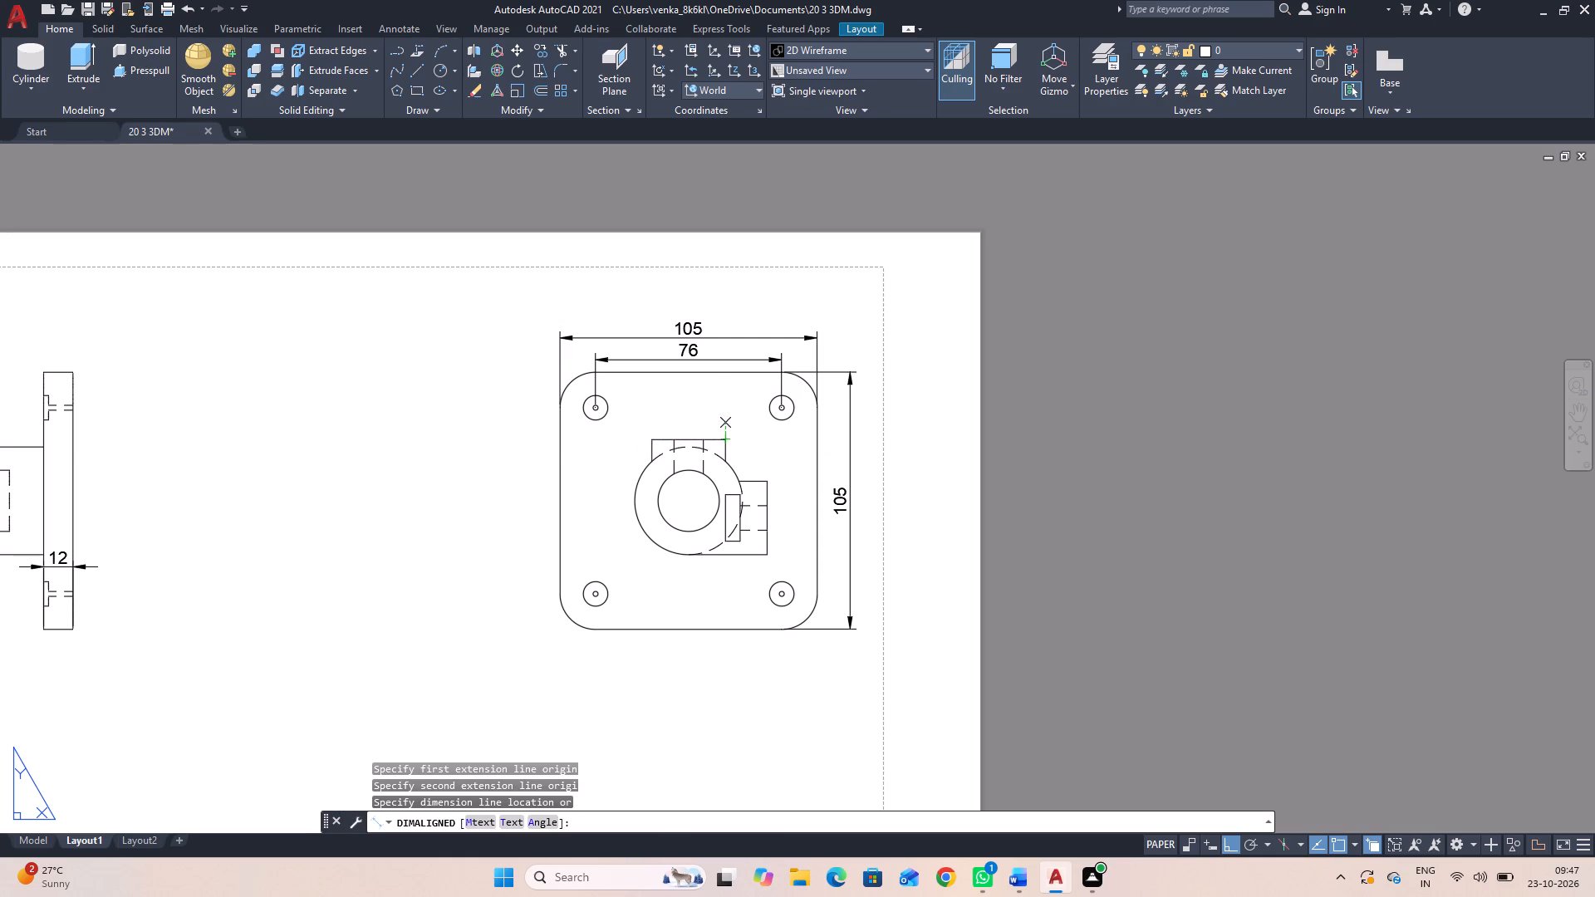
{"action": "key", "text": "space"}
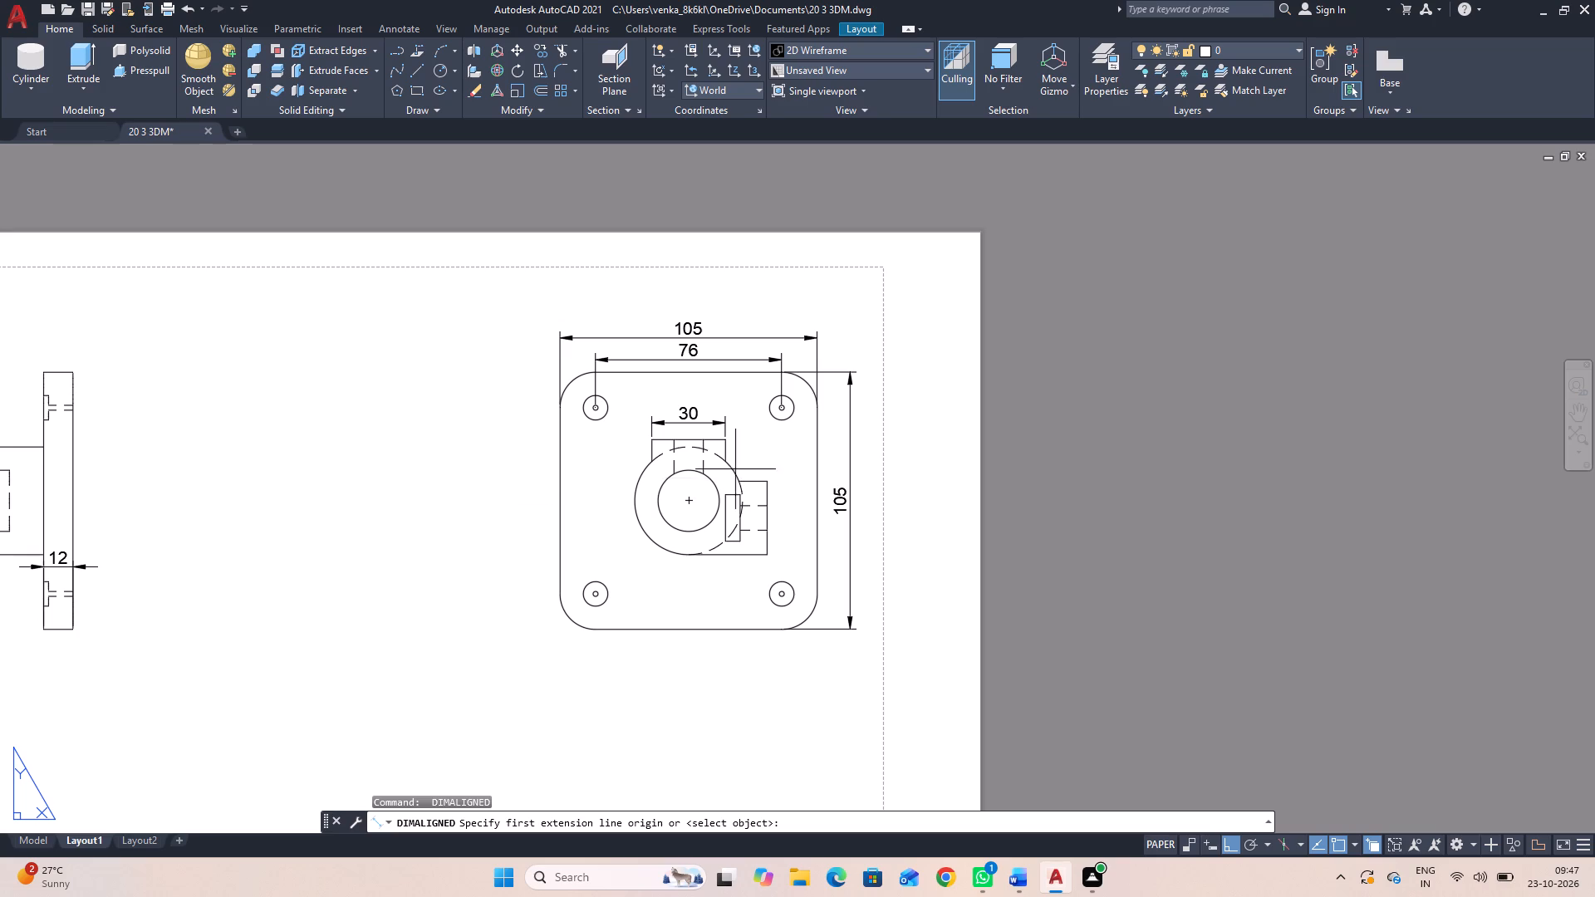
{"action": "left_click", "coordinate": [771, 480]}
{"action": "left_click", "coordinate": [764, 556]}
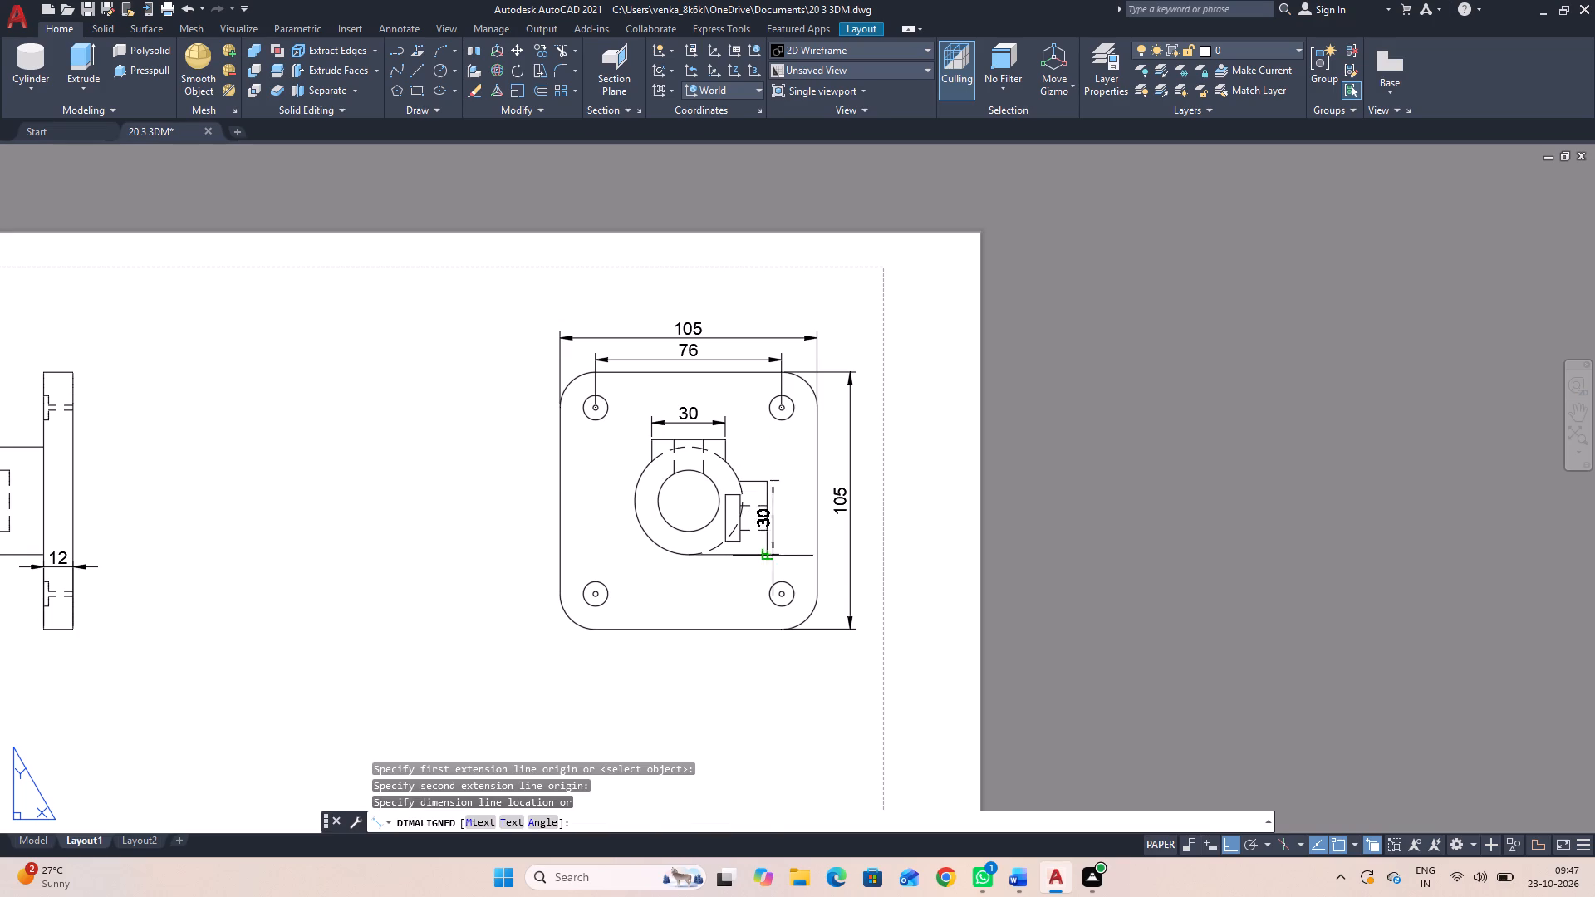
{"action": "left_click", "coordinate": [790, 567]}
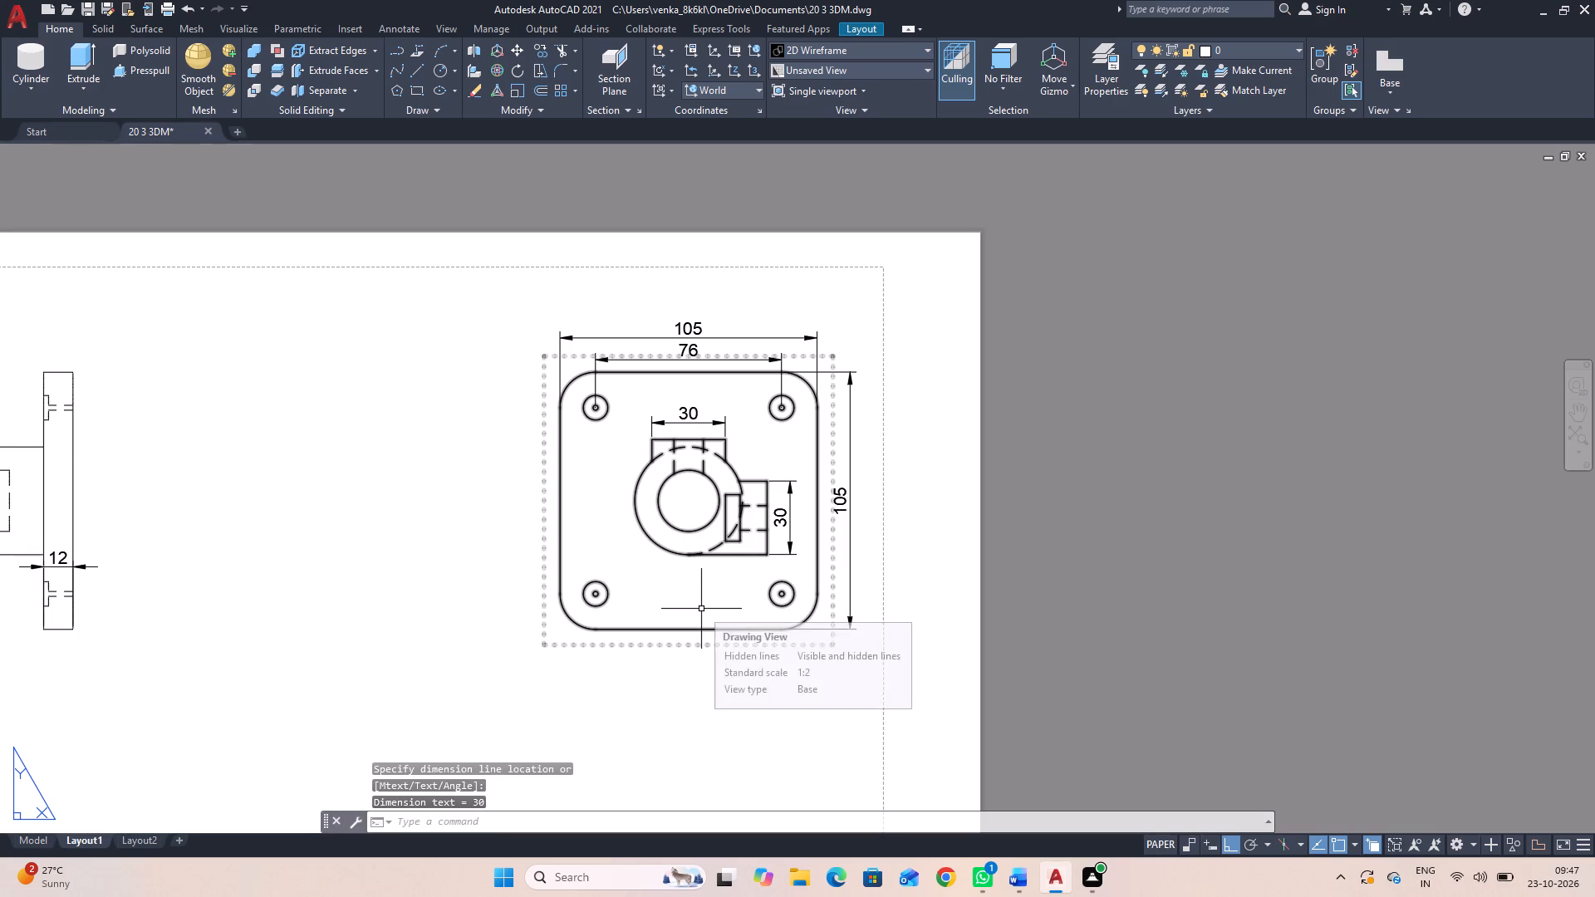
Add an aligned dimension for the side block slot's height in the base view, placed between the slot and the block's height dimension.
{"action": "key", "text": "space"}
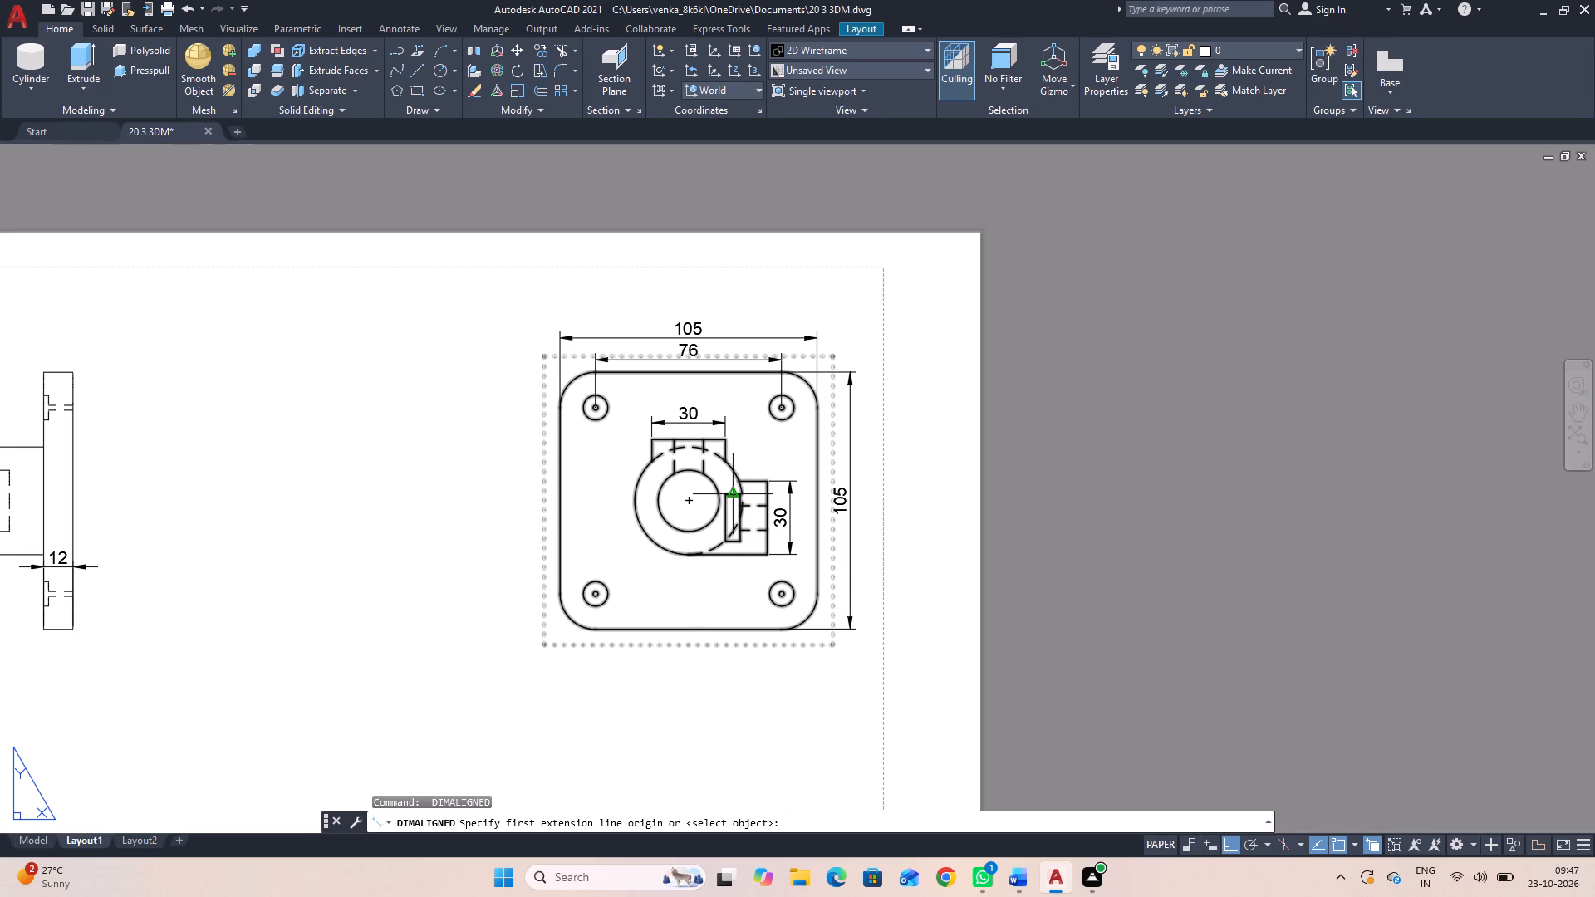
{"action": "scroll", "coordinate": [743, 500], "scroll_direction": "up", "scroll_amount": 4}
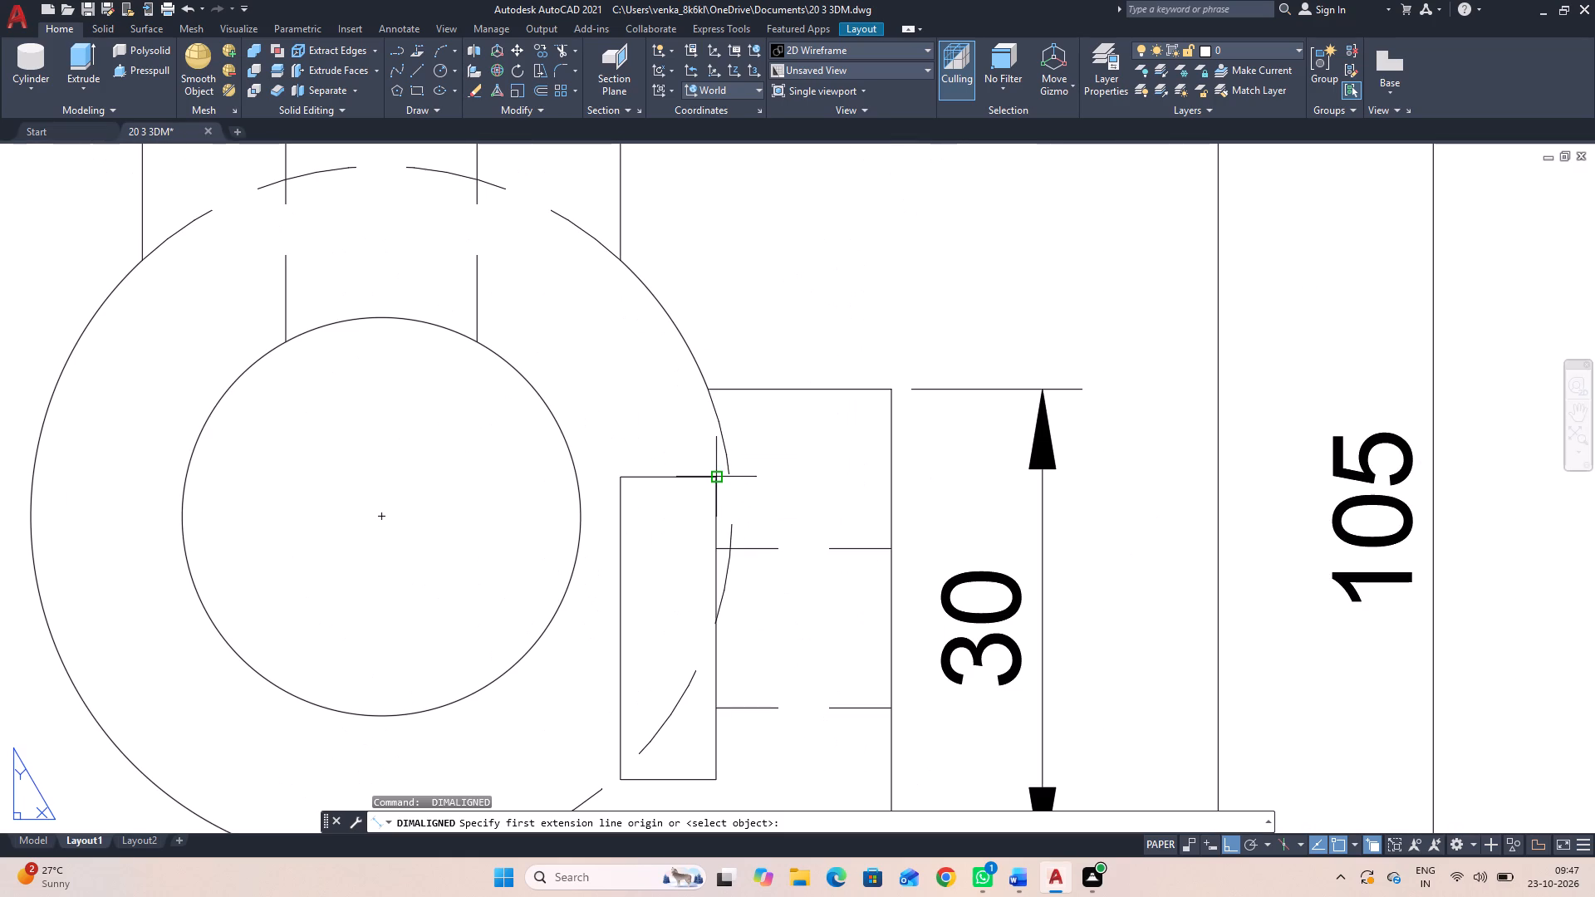
{"action": "left_click", "coordinate": [718, 481]}
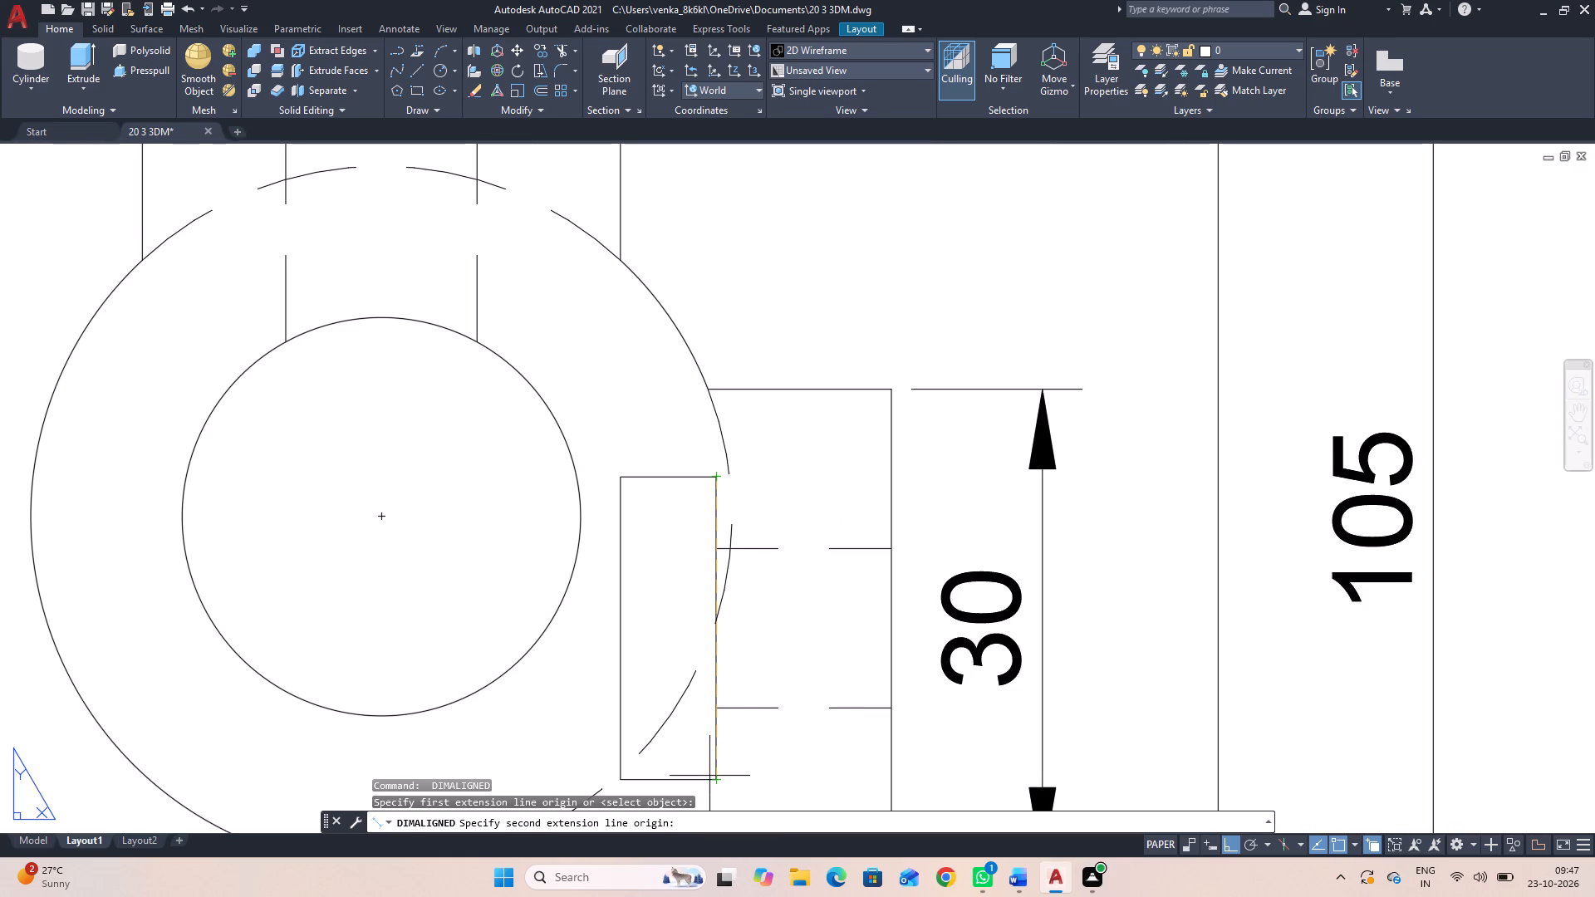
{"action": "left_click", "coordinate": [718, 782]}
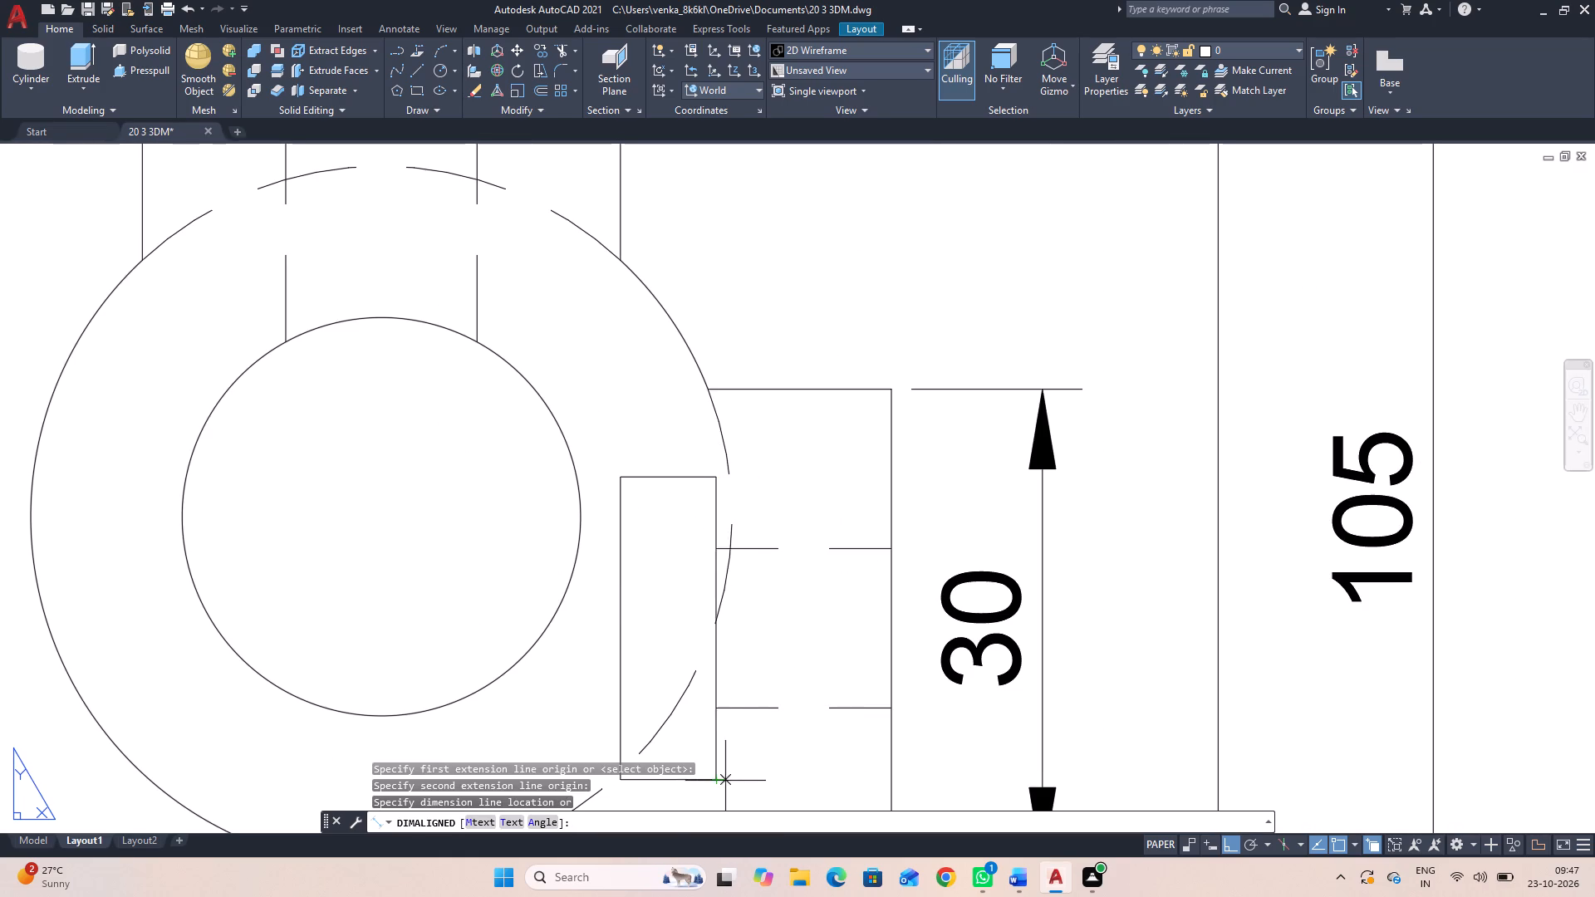
{"action": "left_click", "coordinate": [833, 782]}
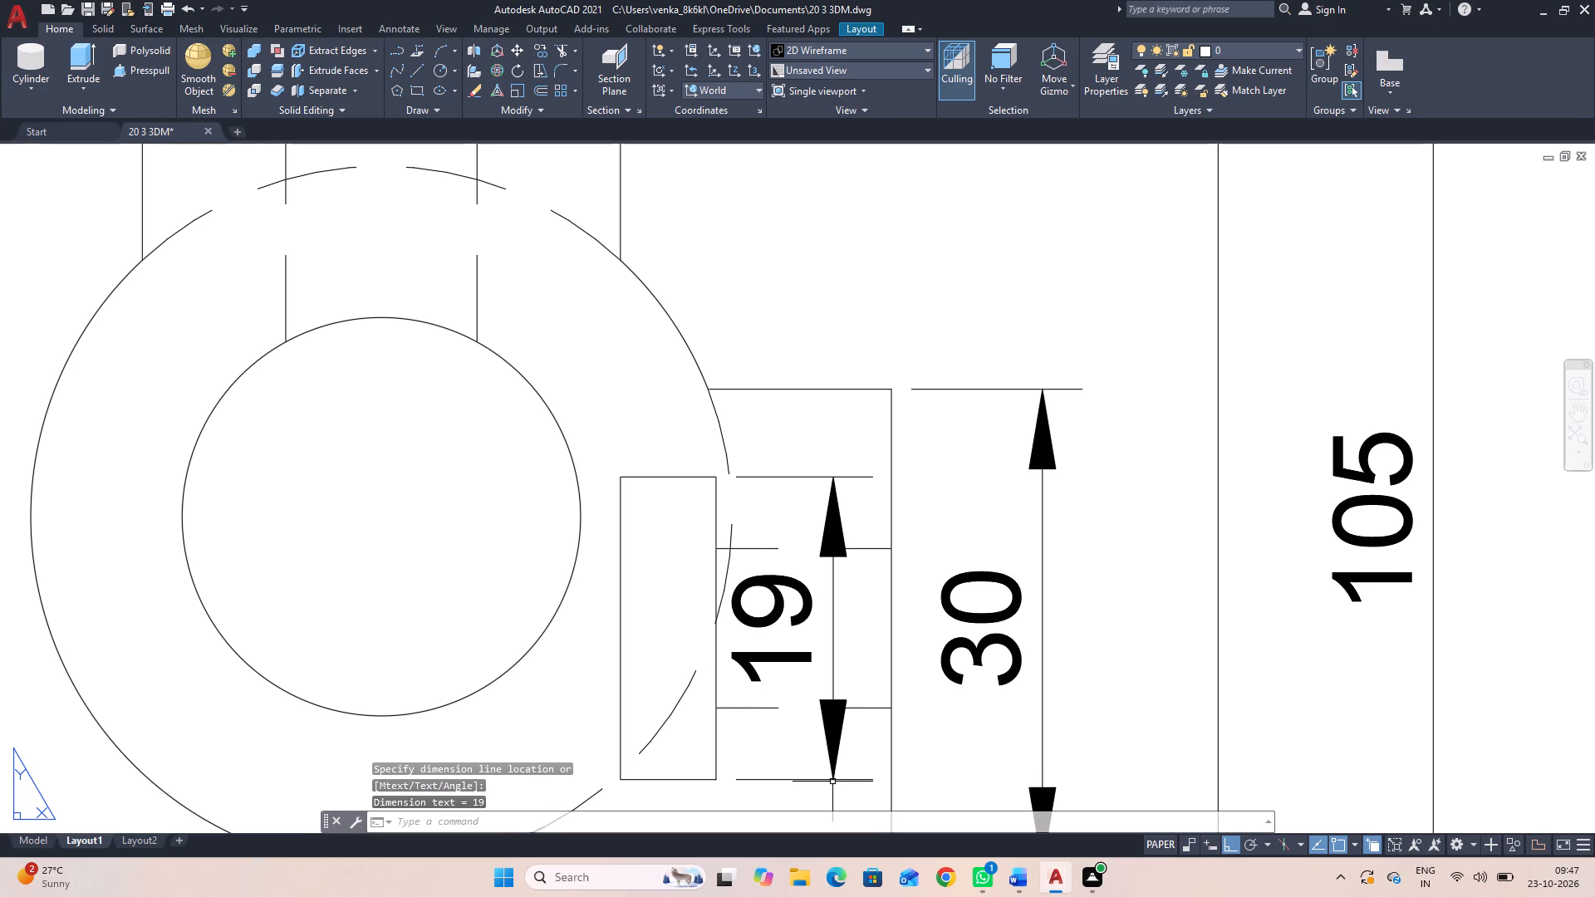
{"action": "scroll", "coordinate": [785, 721], "scroll_direction": "down", "scroll_amount": 2}
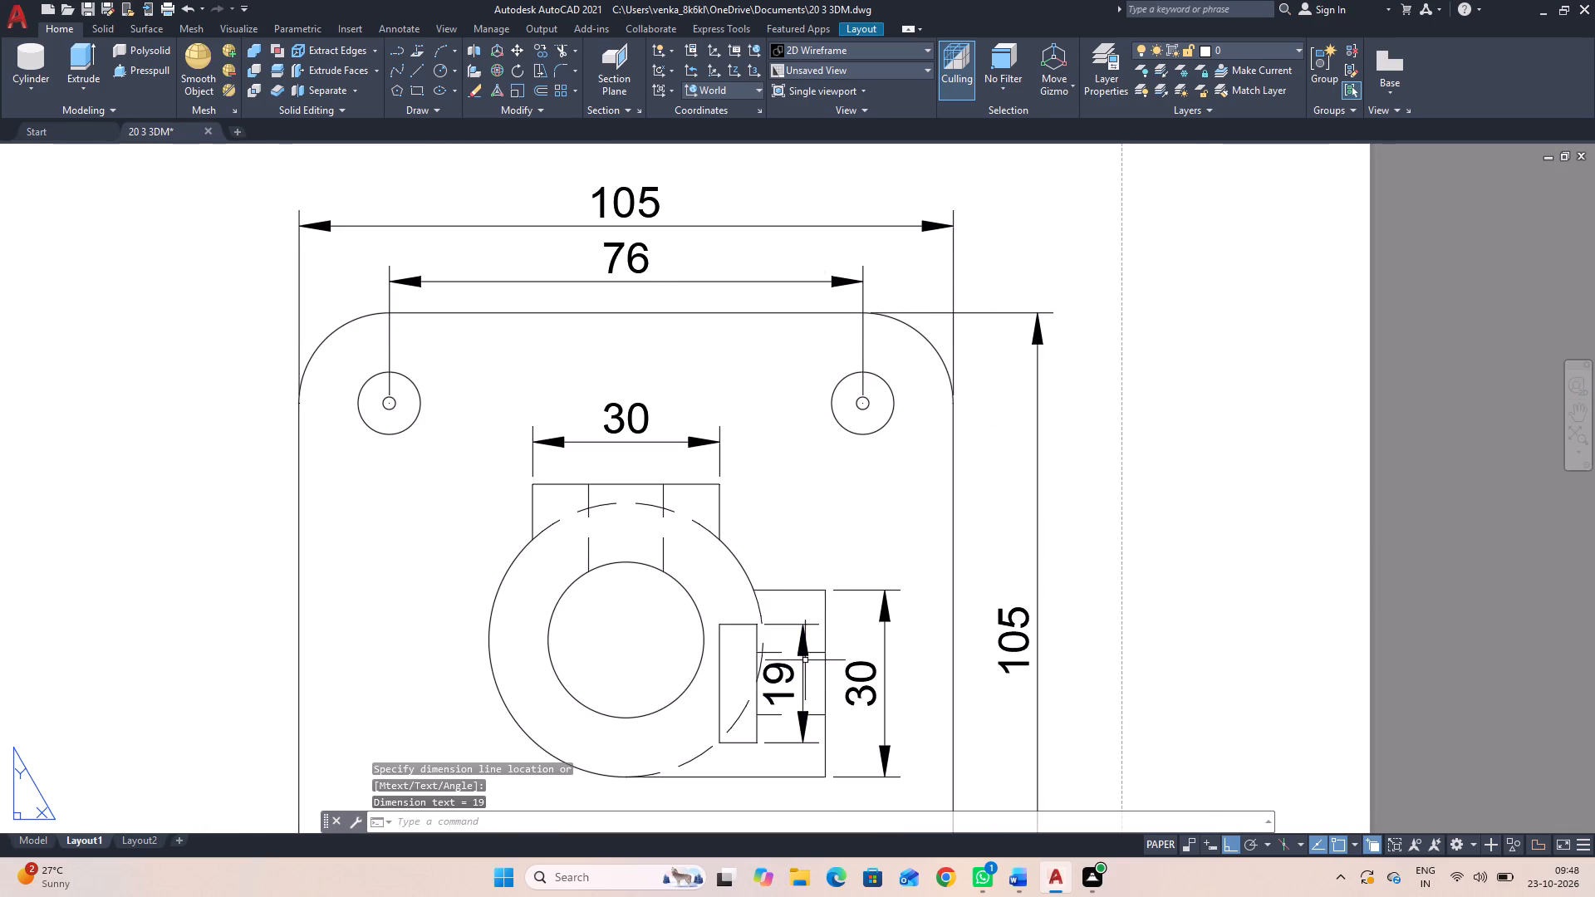
{"action": "scroll", "coordinate": [832, 502], "scroll_direction": "down", "scroll_amount": 2}
{"action": "middle_click_drag", "start_coordinate": [282, 698], "coordinate": [680, 560]}
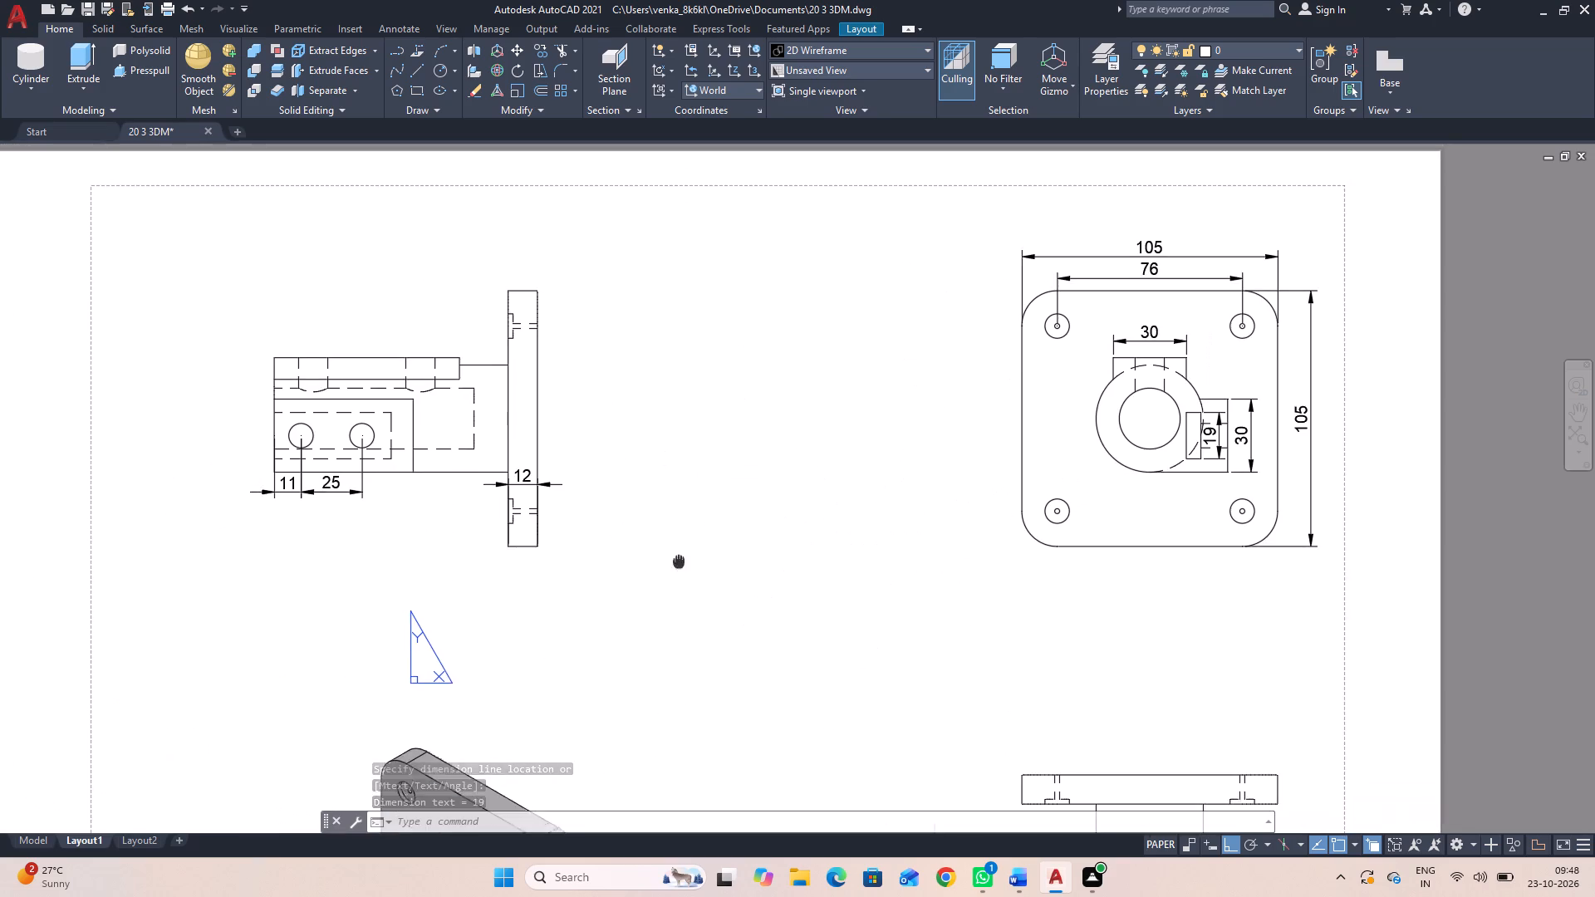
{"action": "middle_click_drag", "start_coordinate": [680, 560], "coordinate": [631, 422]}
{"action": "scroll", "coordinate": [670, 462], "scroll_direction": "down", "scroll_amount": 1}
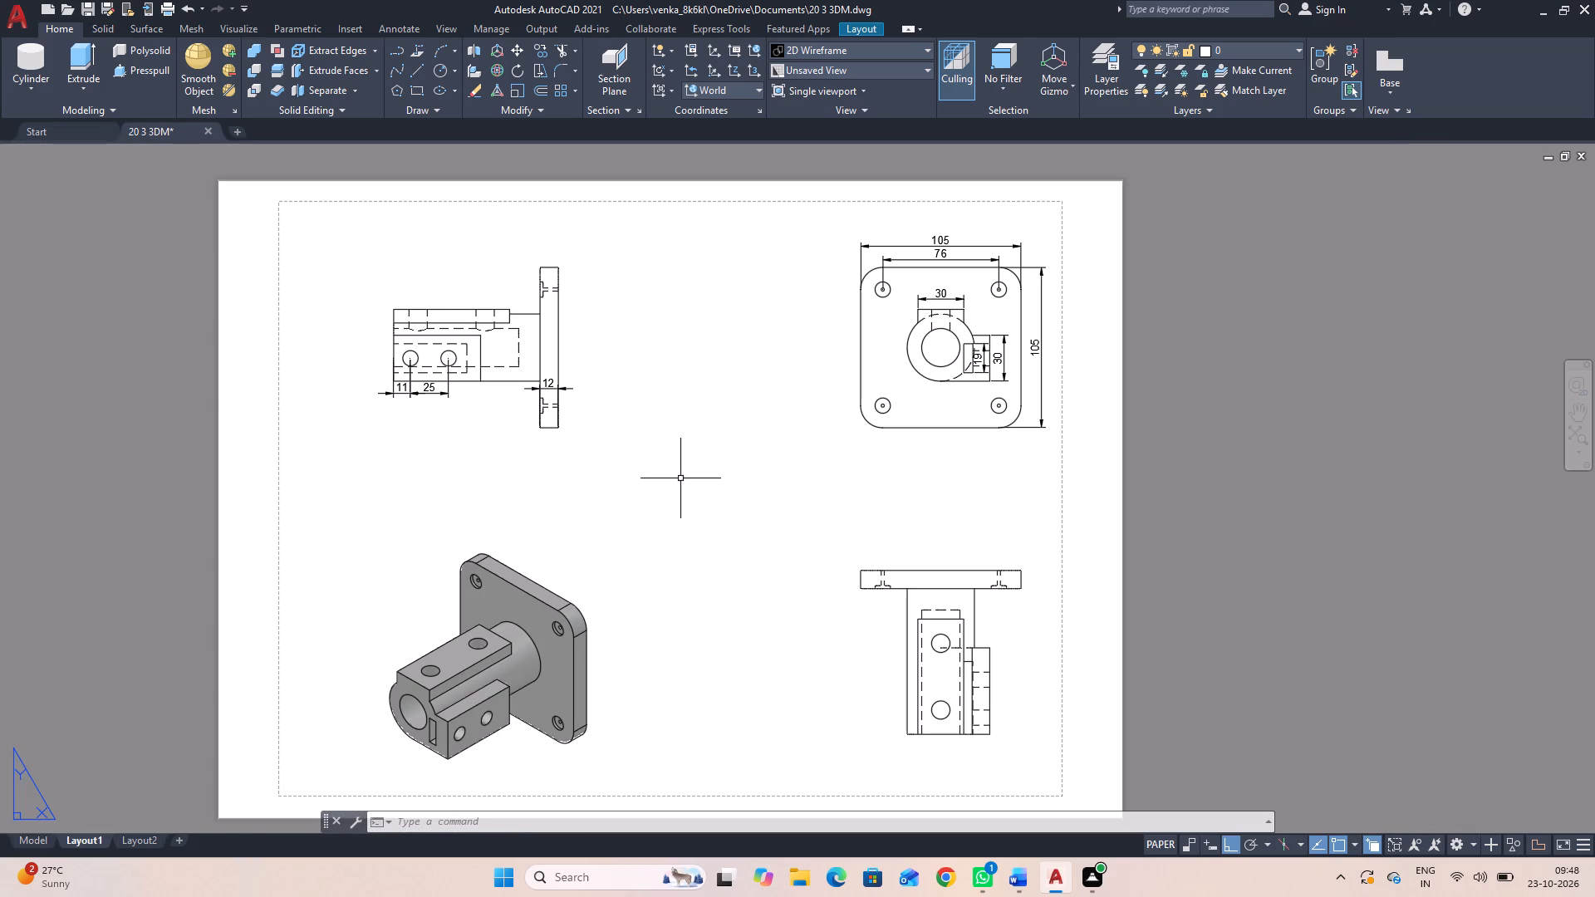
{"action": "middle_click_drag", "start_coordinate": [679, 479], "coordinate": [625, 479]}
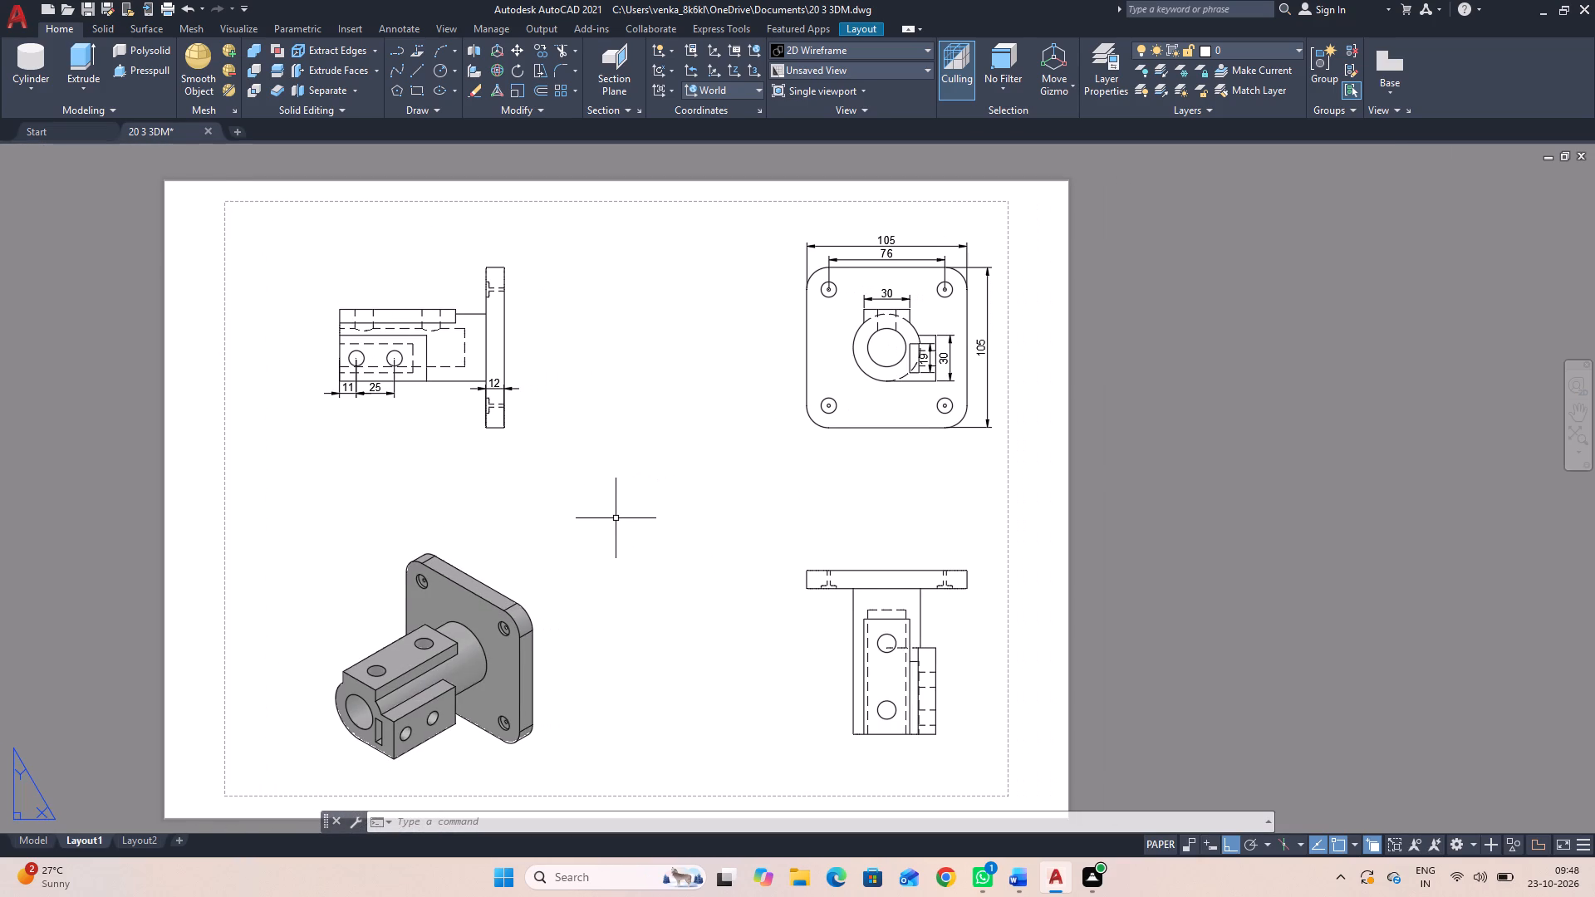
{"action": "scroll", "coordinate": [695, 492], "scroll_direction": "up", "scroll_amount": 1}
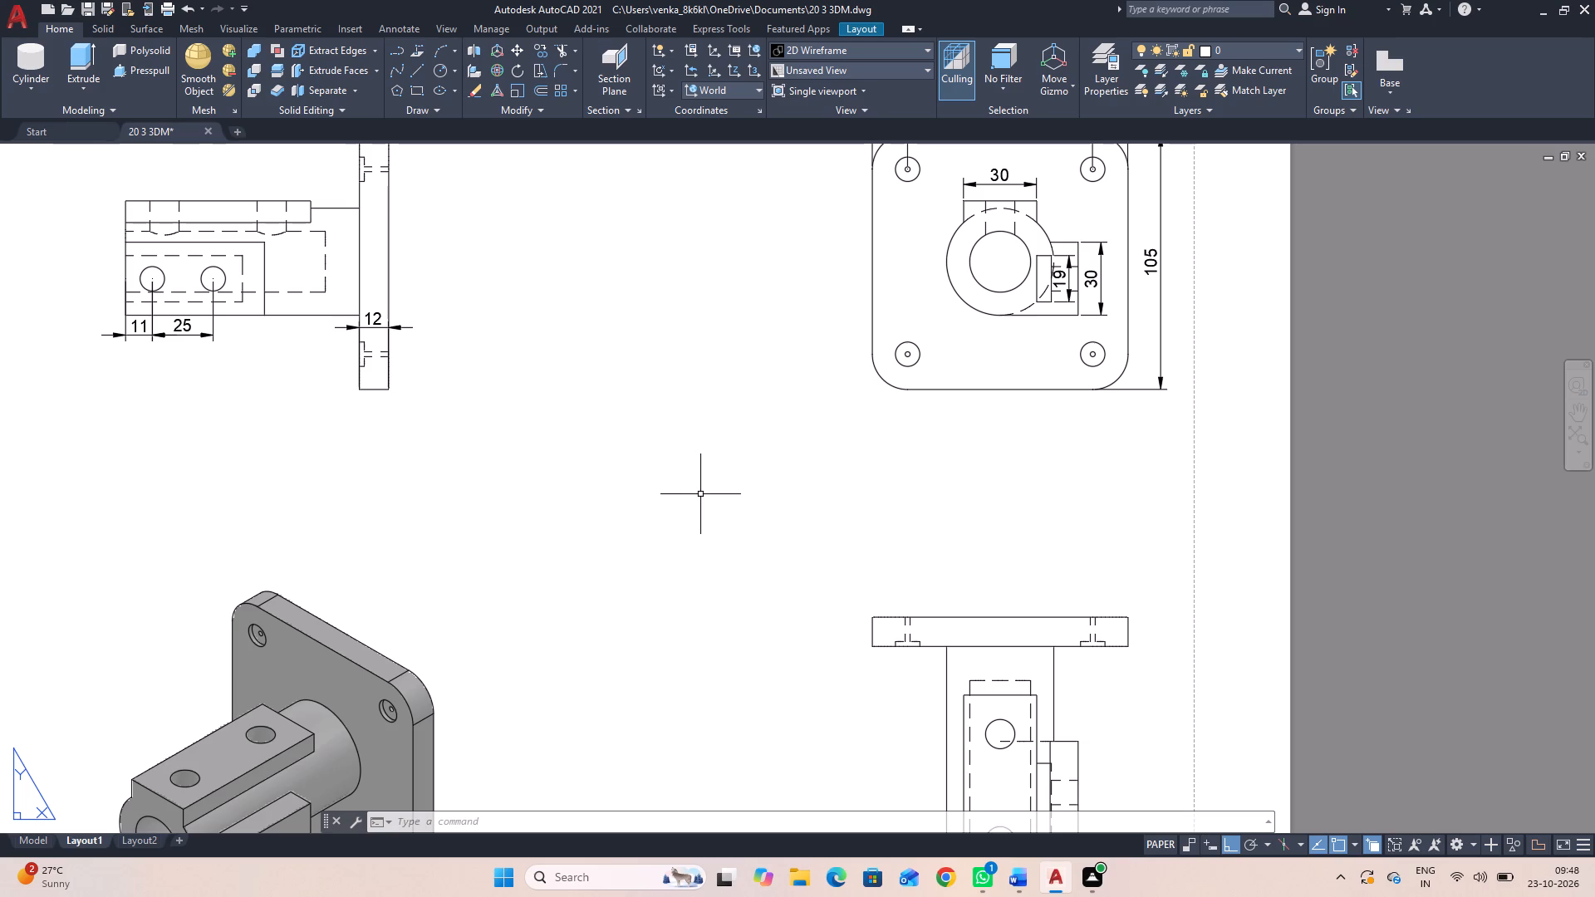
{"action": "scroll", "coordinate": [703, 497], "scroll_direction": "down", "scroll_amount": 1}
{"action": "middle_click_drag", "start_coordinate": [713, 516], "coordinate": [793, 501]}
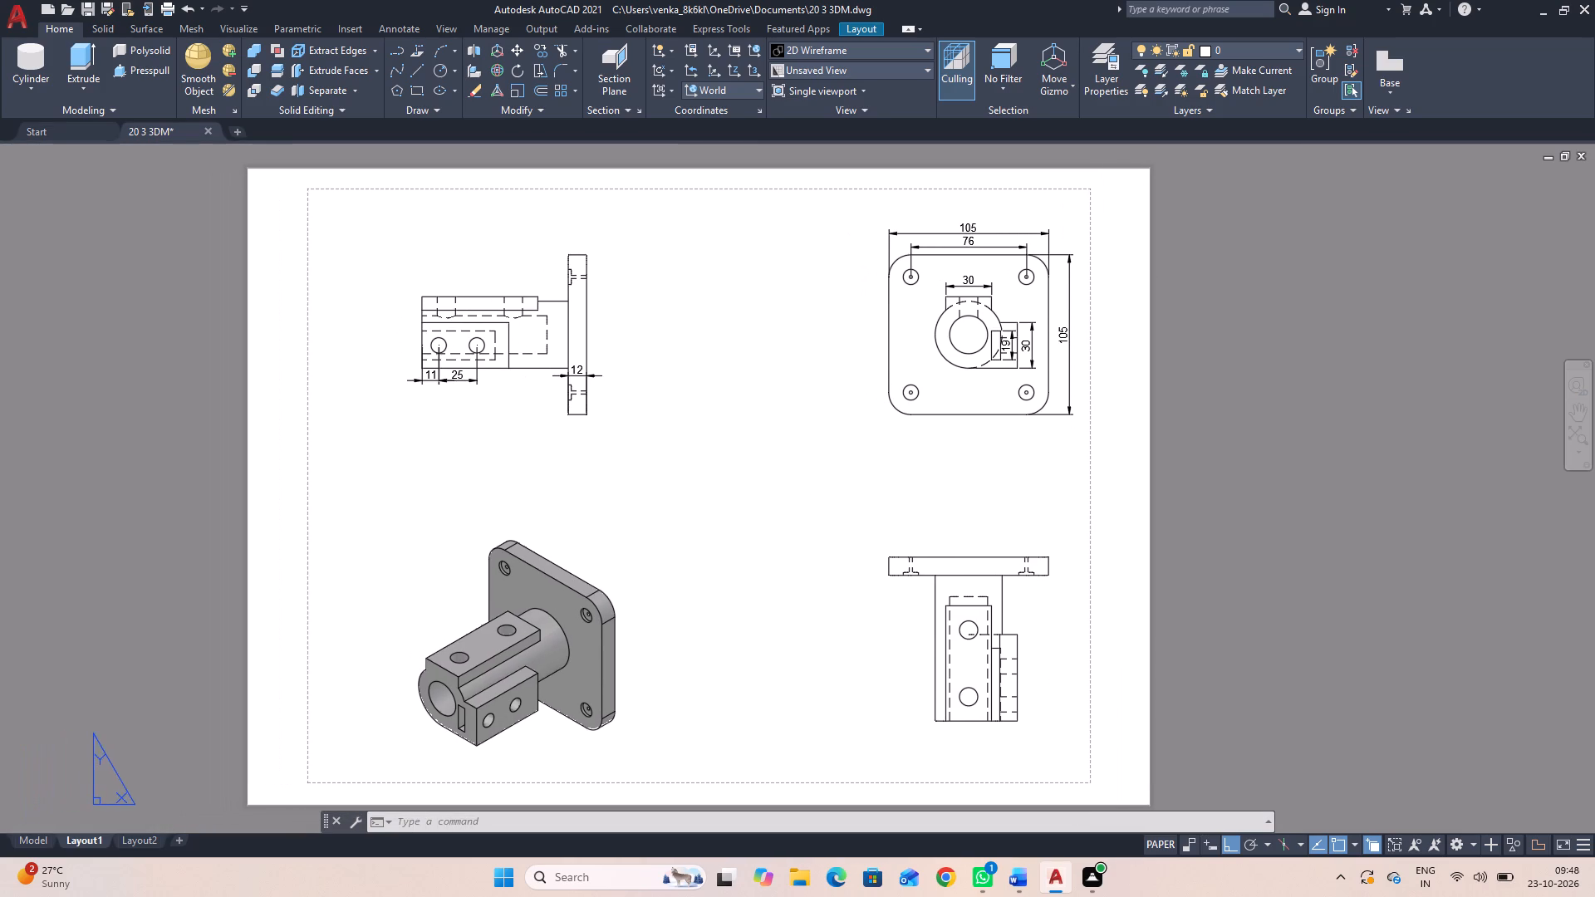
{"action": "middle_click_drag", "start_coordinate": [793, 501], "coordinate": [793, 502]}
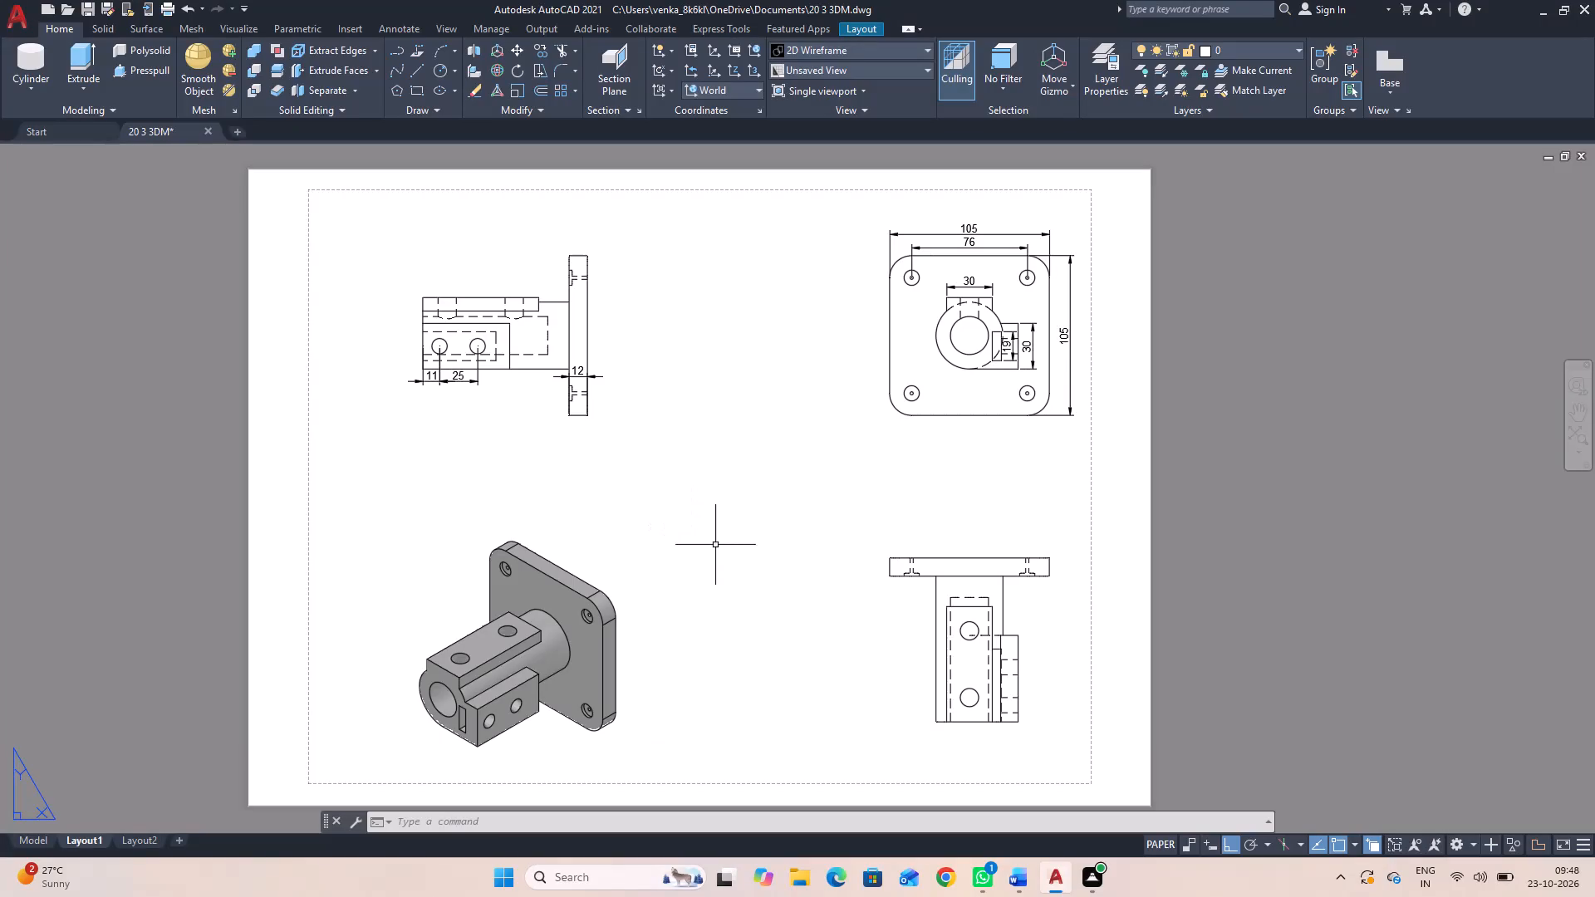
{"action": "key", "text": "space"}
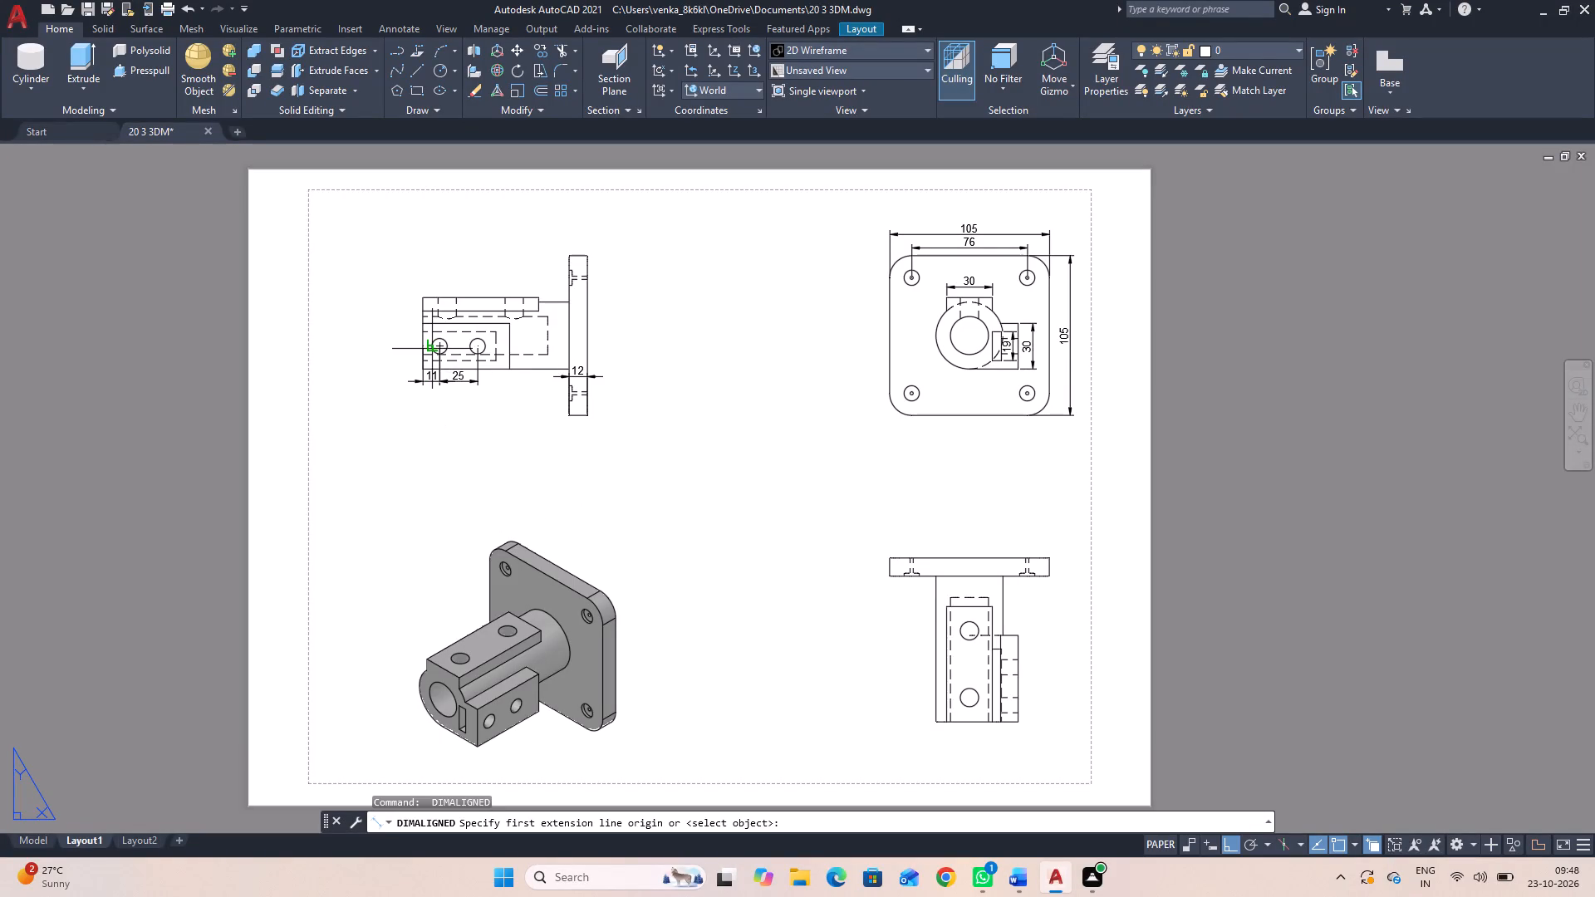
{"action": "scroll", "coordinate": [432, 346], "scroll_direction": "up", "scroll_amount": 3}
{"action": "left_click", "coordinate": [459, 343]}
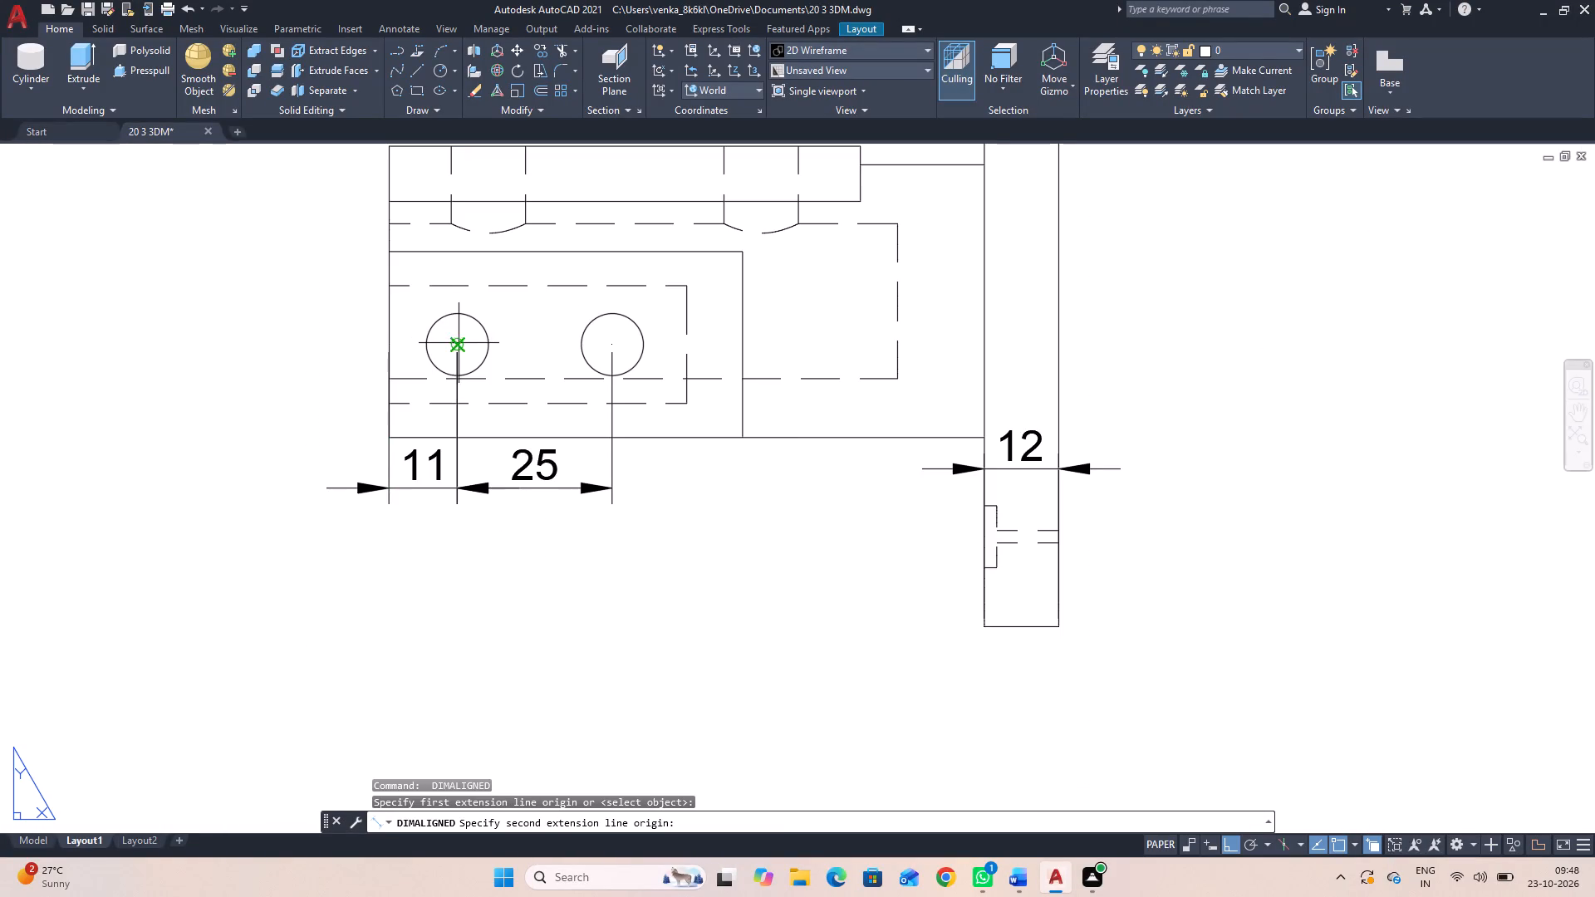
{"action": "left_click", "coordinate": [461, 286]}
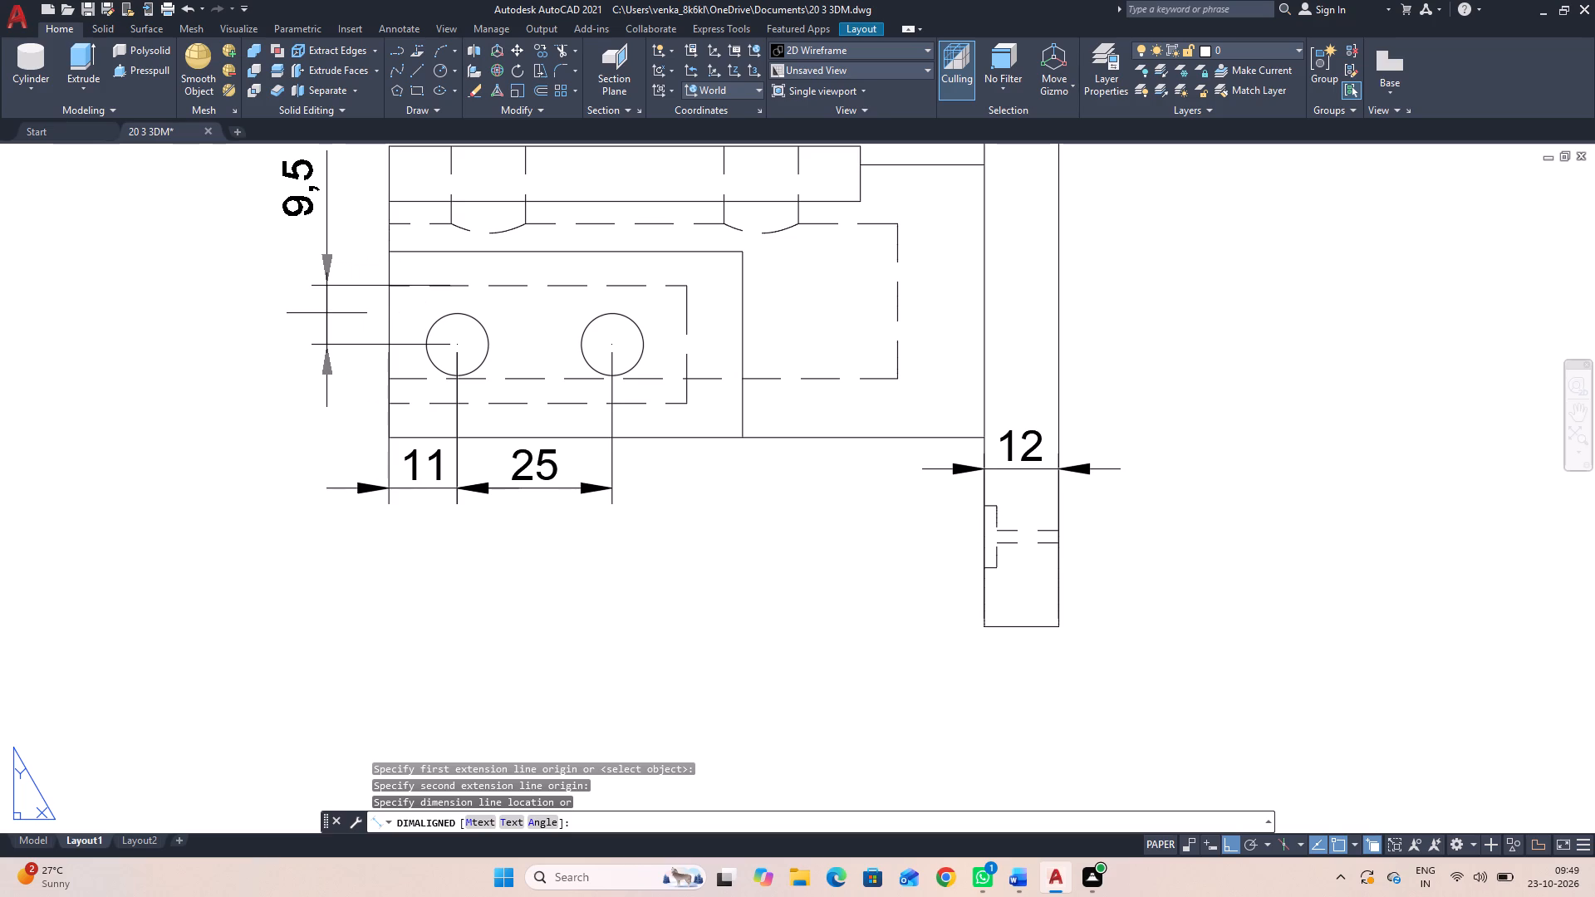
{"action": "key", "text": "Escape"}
In the side view, add an aligned dimension from the first side block hole's centre to the block's upper edge, placed between the two holes.
{"action": "key", "text": "space"}
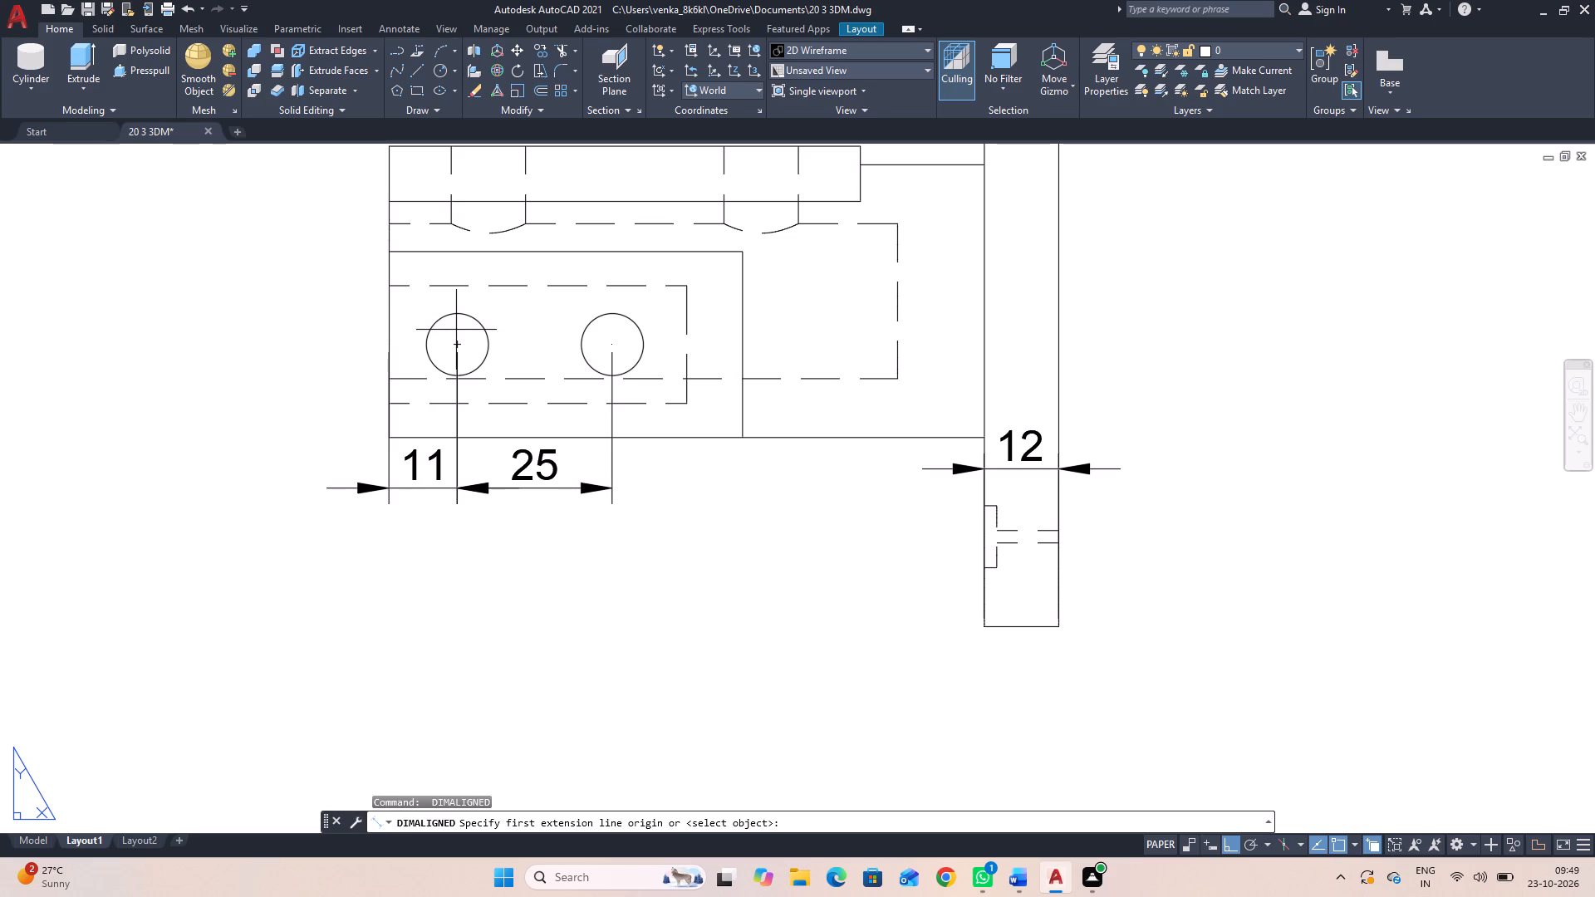
{"action": "left_click", "coordinate": [459, 343]}
{"action": "left_click", "coordinate": [458, 252]}
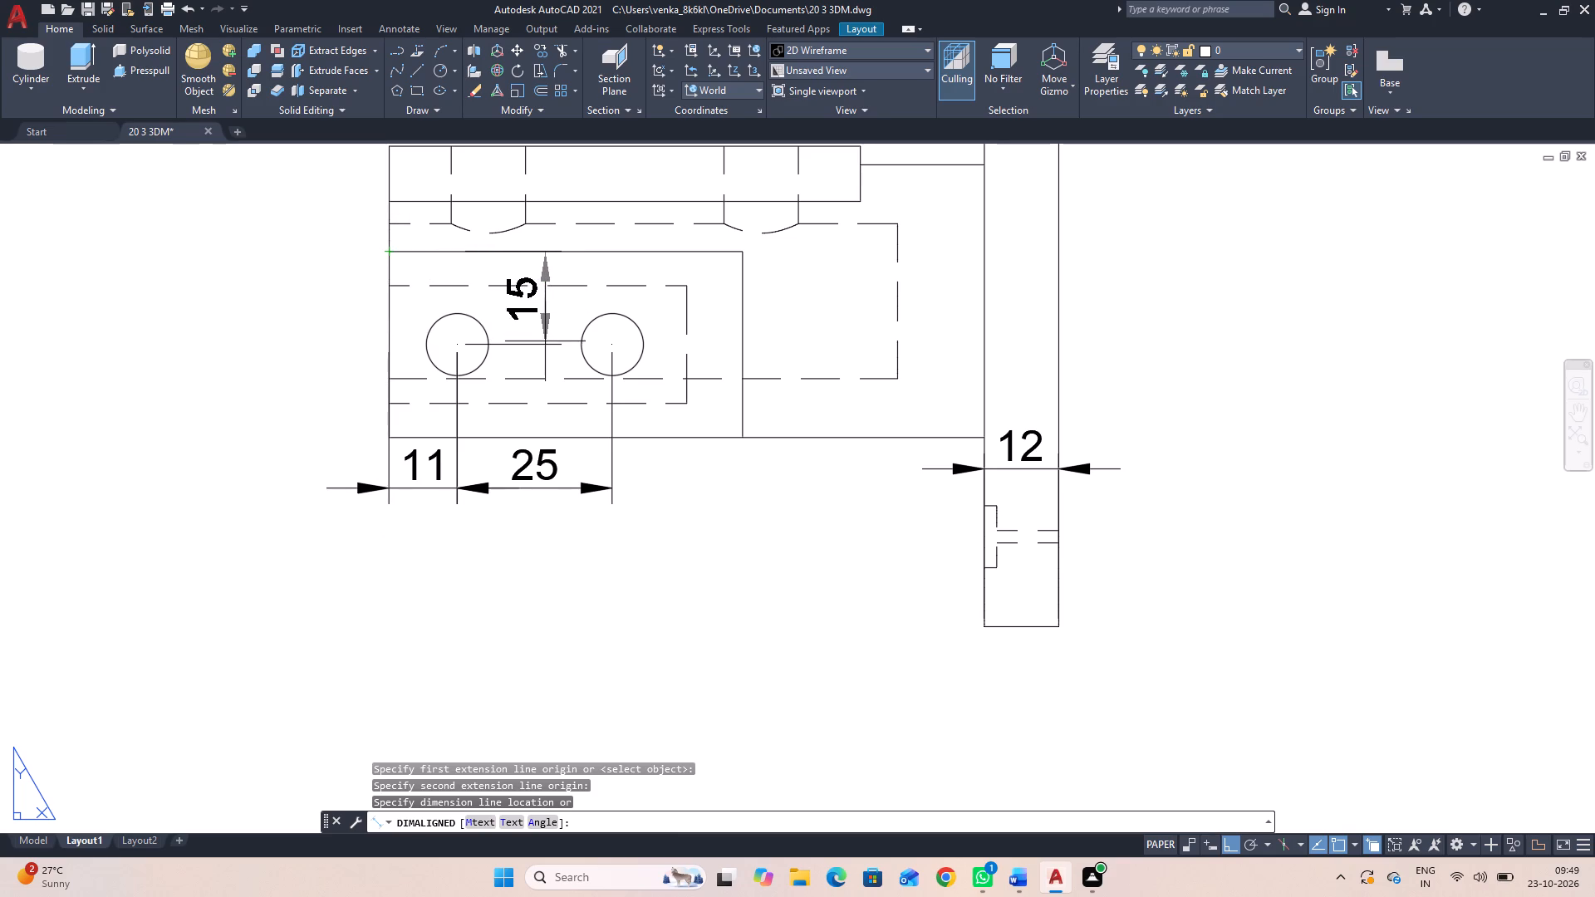
{"action": "left_click", "coordinate": [542, 350]}
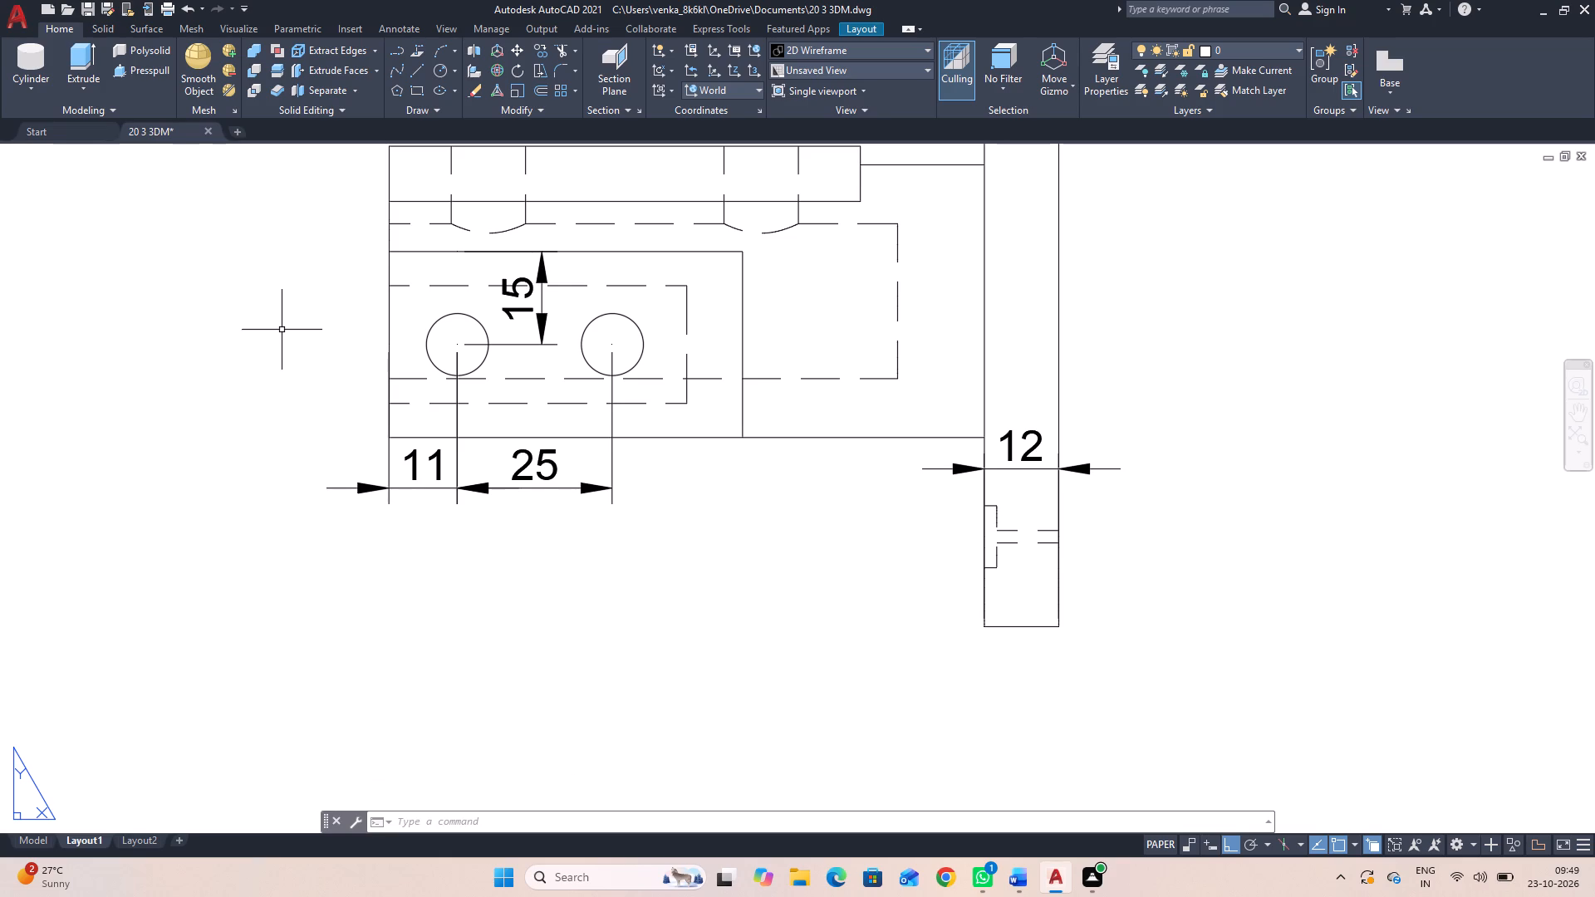
In the base view, add an aligned dimension for the side block slot's width, using its lower corners and placed just below the block.
{"action": "scroll", "coordinate": [282, 330], "scroll_direction": "down", "scroll_amount": 3}
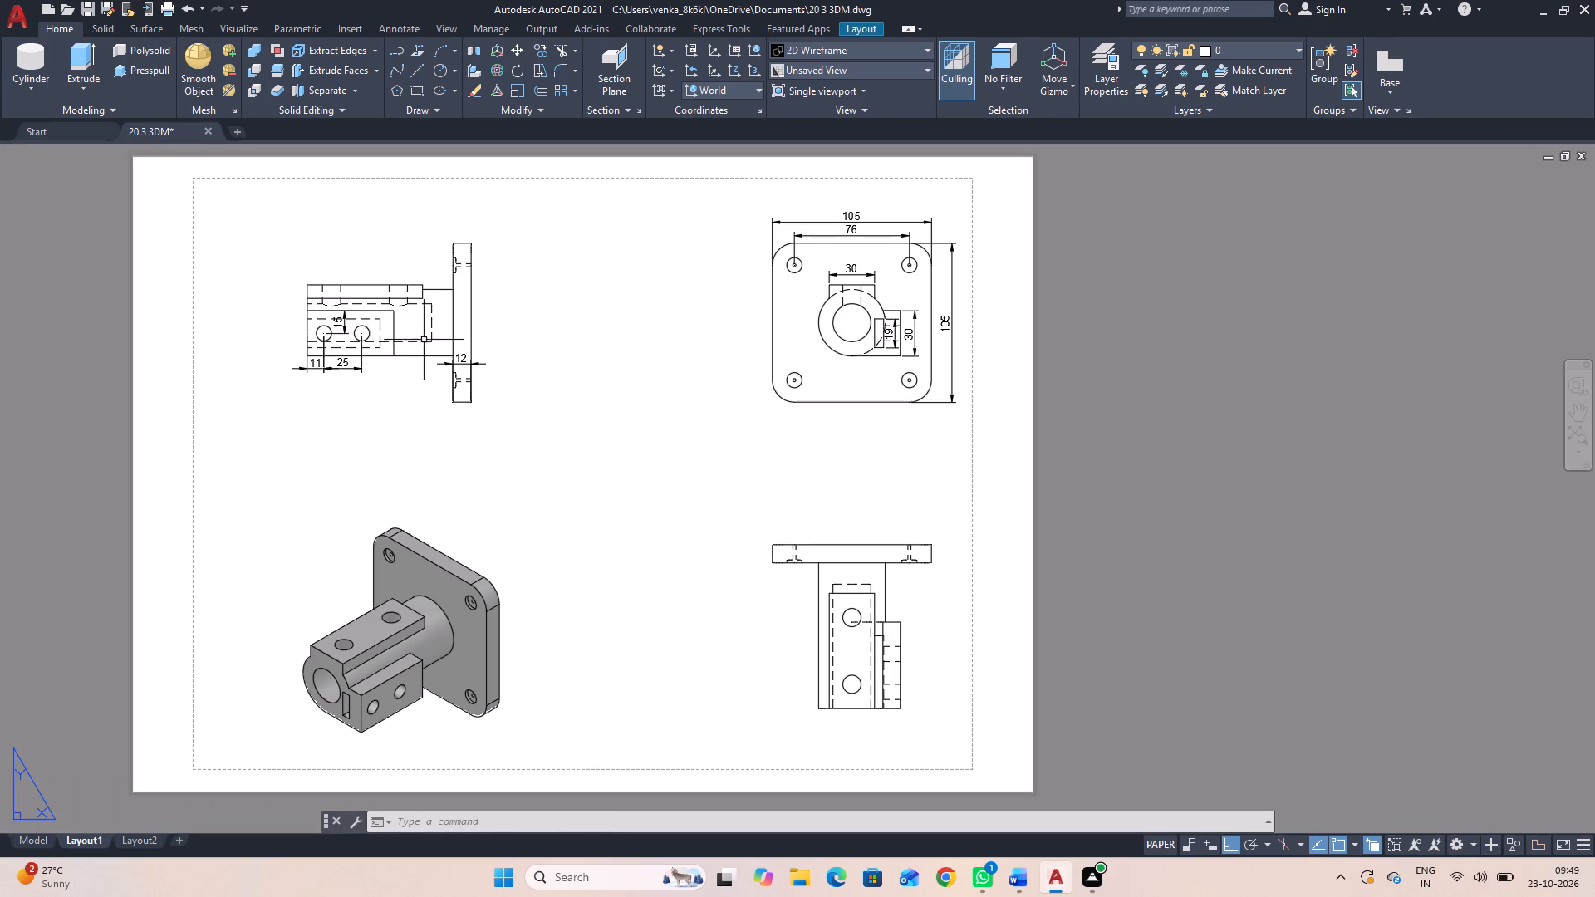
{"action": "scroll", "coordinate": [616, 417], "scroll_direction": "up", "scroll_amount": 1}
{"action": "scroll", "coordinate": [622, 418], "scroll_direction": "down", "scroll_amount": 1}
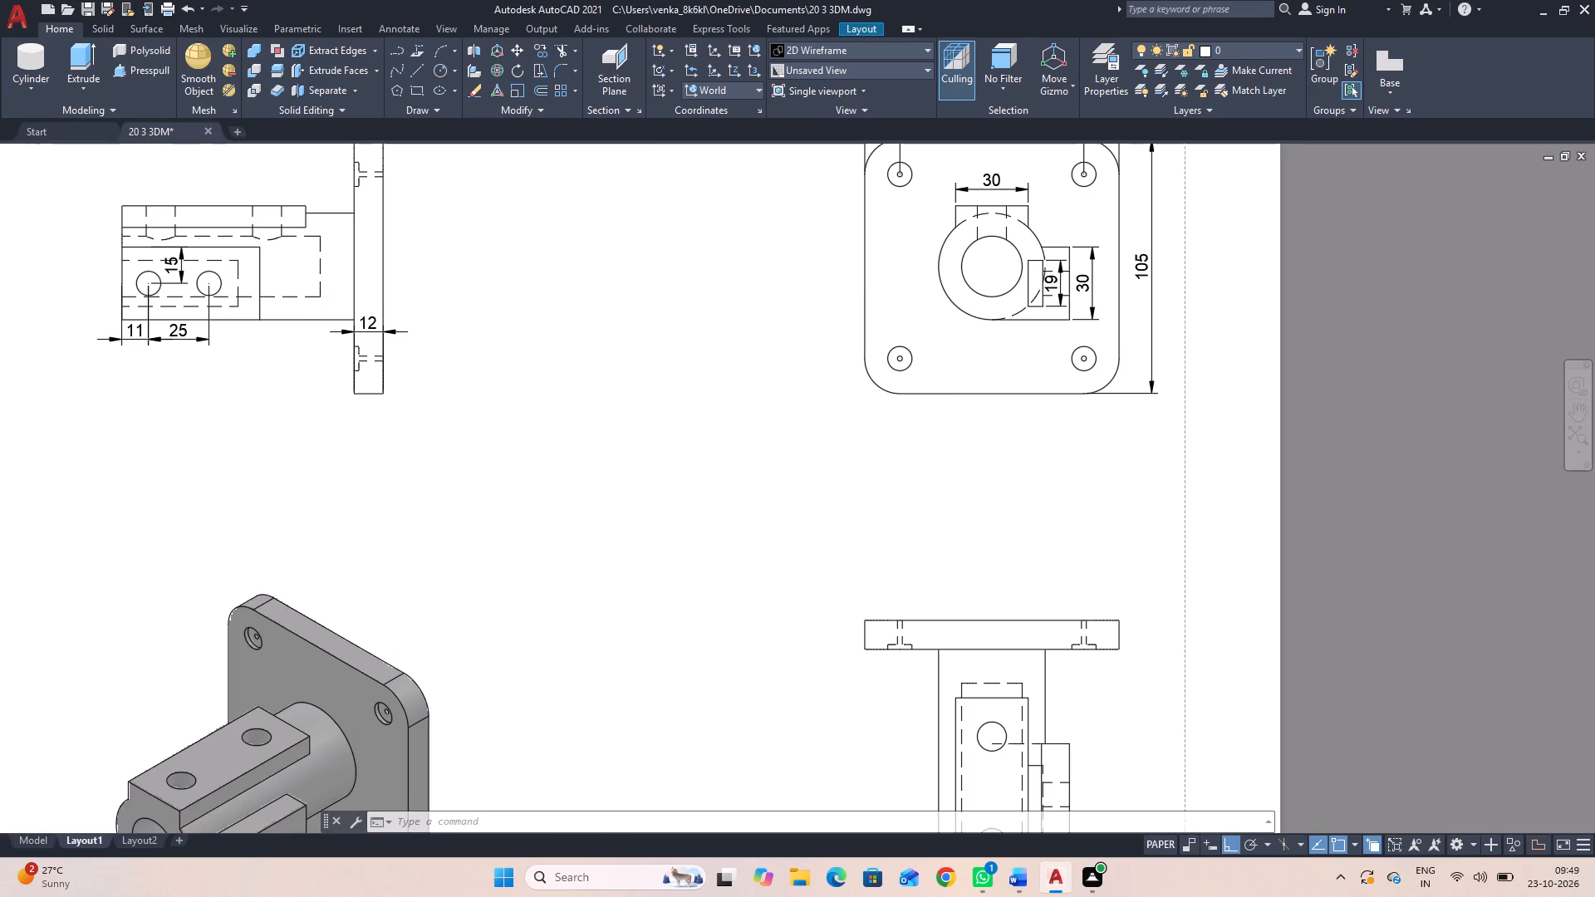
{"action": "scroll", "coordinate": [879, 346], "scroll_direction": "up", "scroll_amount": 3}
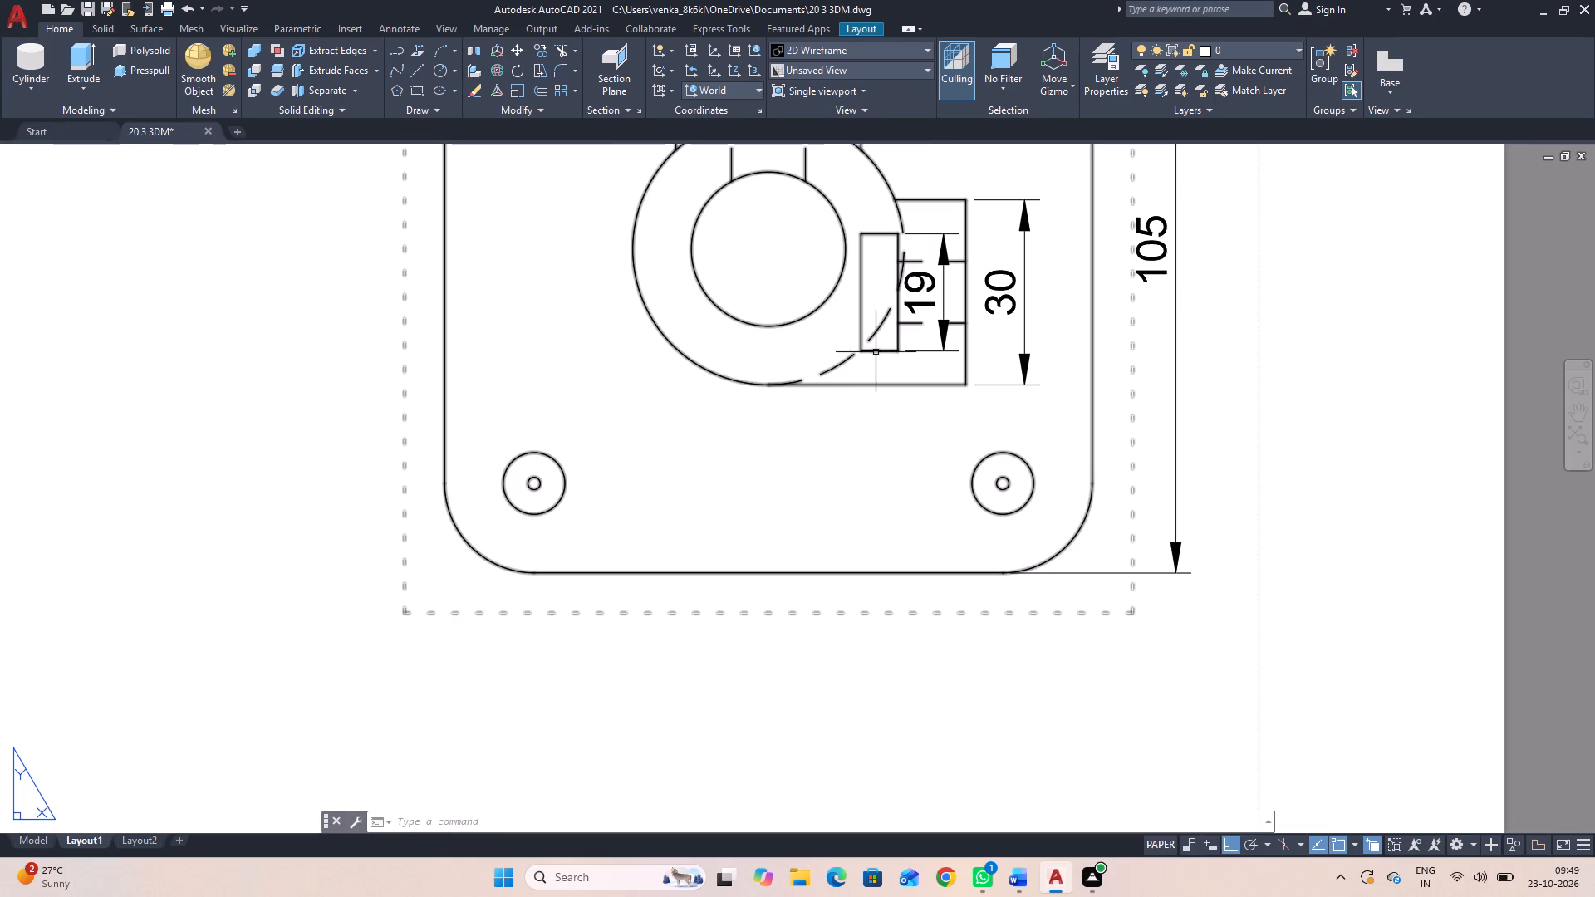
{"action": "key", "text": "space"}
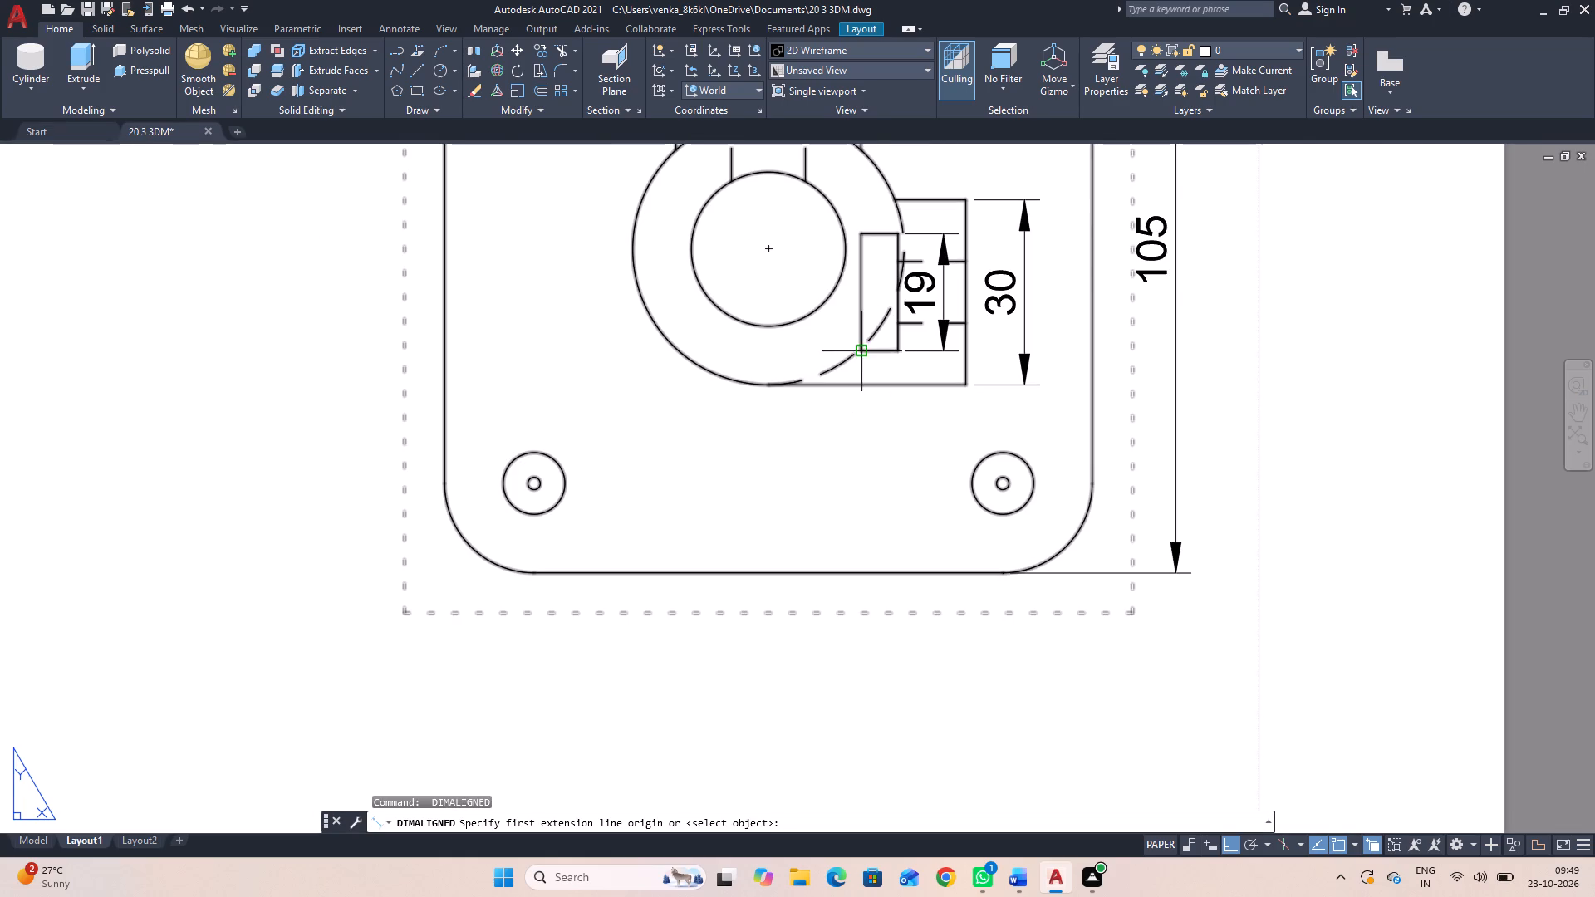
{"action": "scroll", "coordinate": [861, 355], "scroll_direction": "up", "scroll_amount": 3}
{"action": "left_click", "coordinate": [861, 336]}
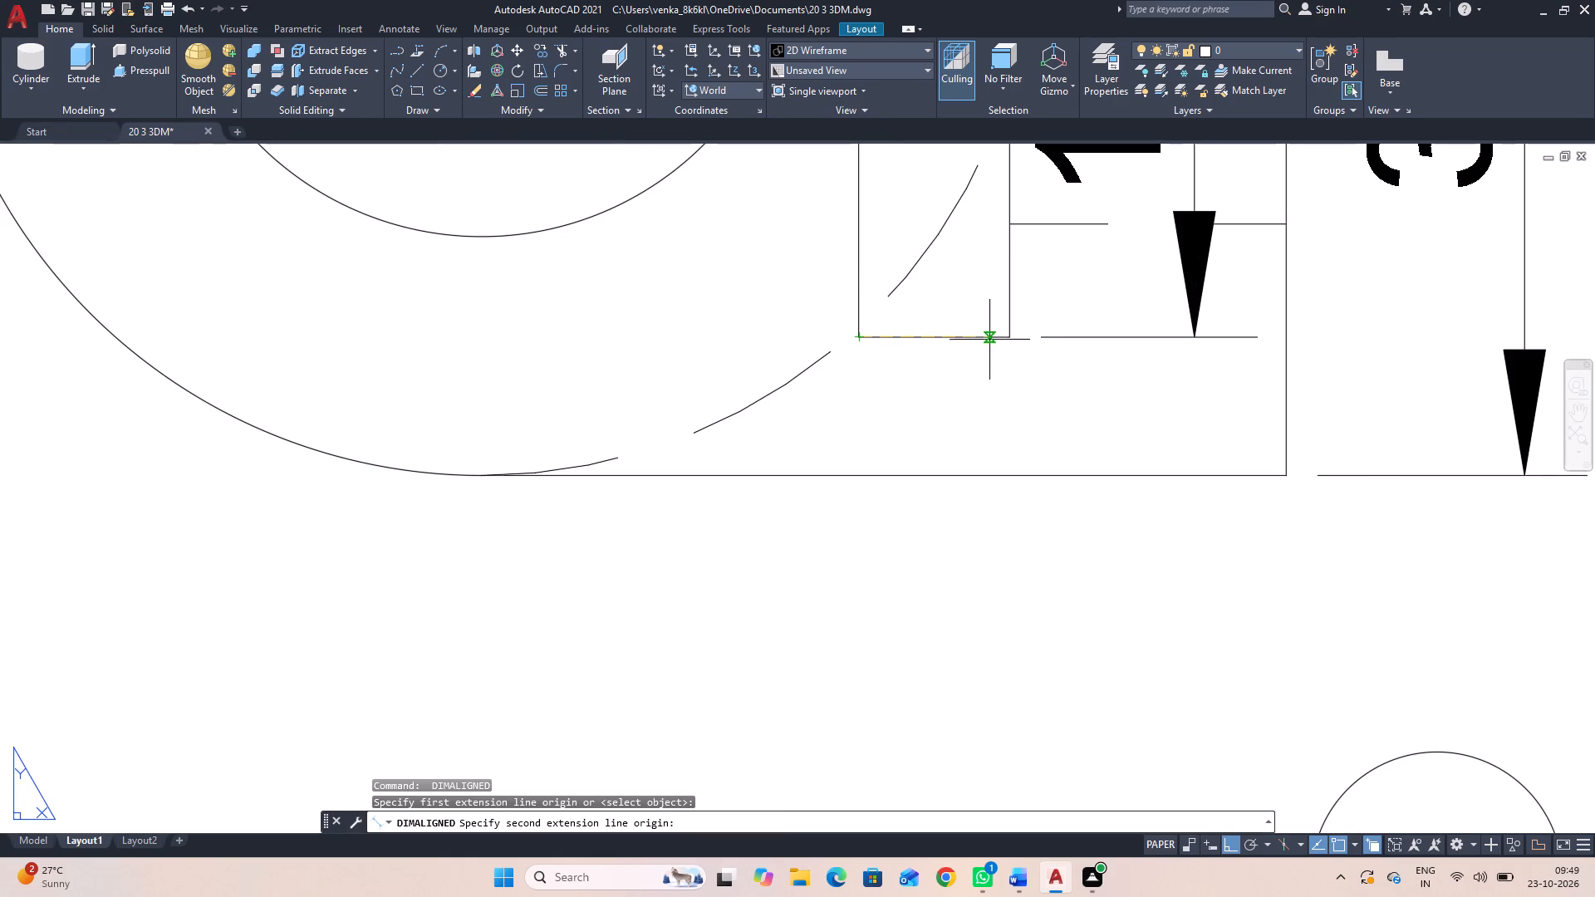
{"action": "left_click", "coordinate": [1013, 340]}
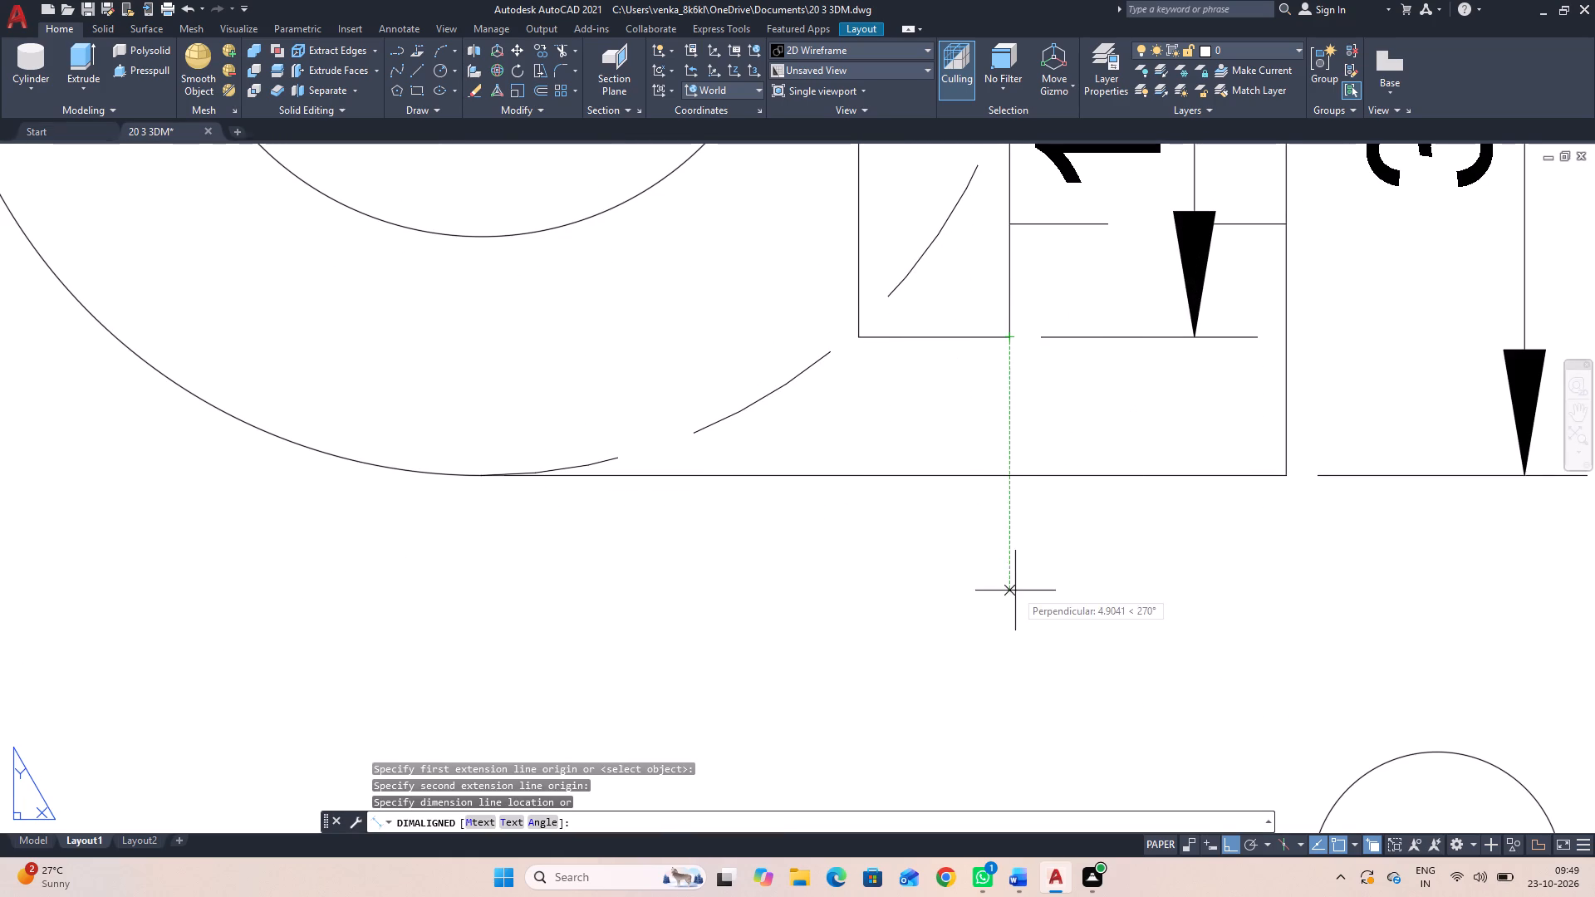
{"action": "left_click", "coordinate": [1018, 670]}
In the base view, add an aligned dimension from the slot's outer lower corner to the block's outer edge, in line with the slot width dimension.
{"action": "scroll", "coordinate": [1015, 670], "scroll_direction": "down", "scroll_amount": 2}
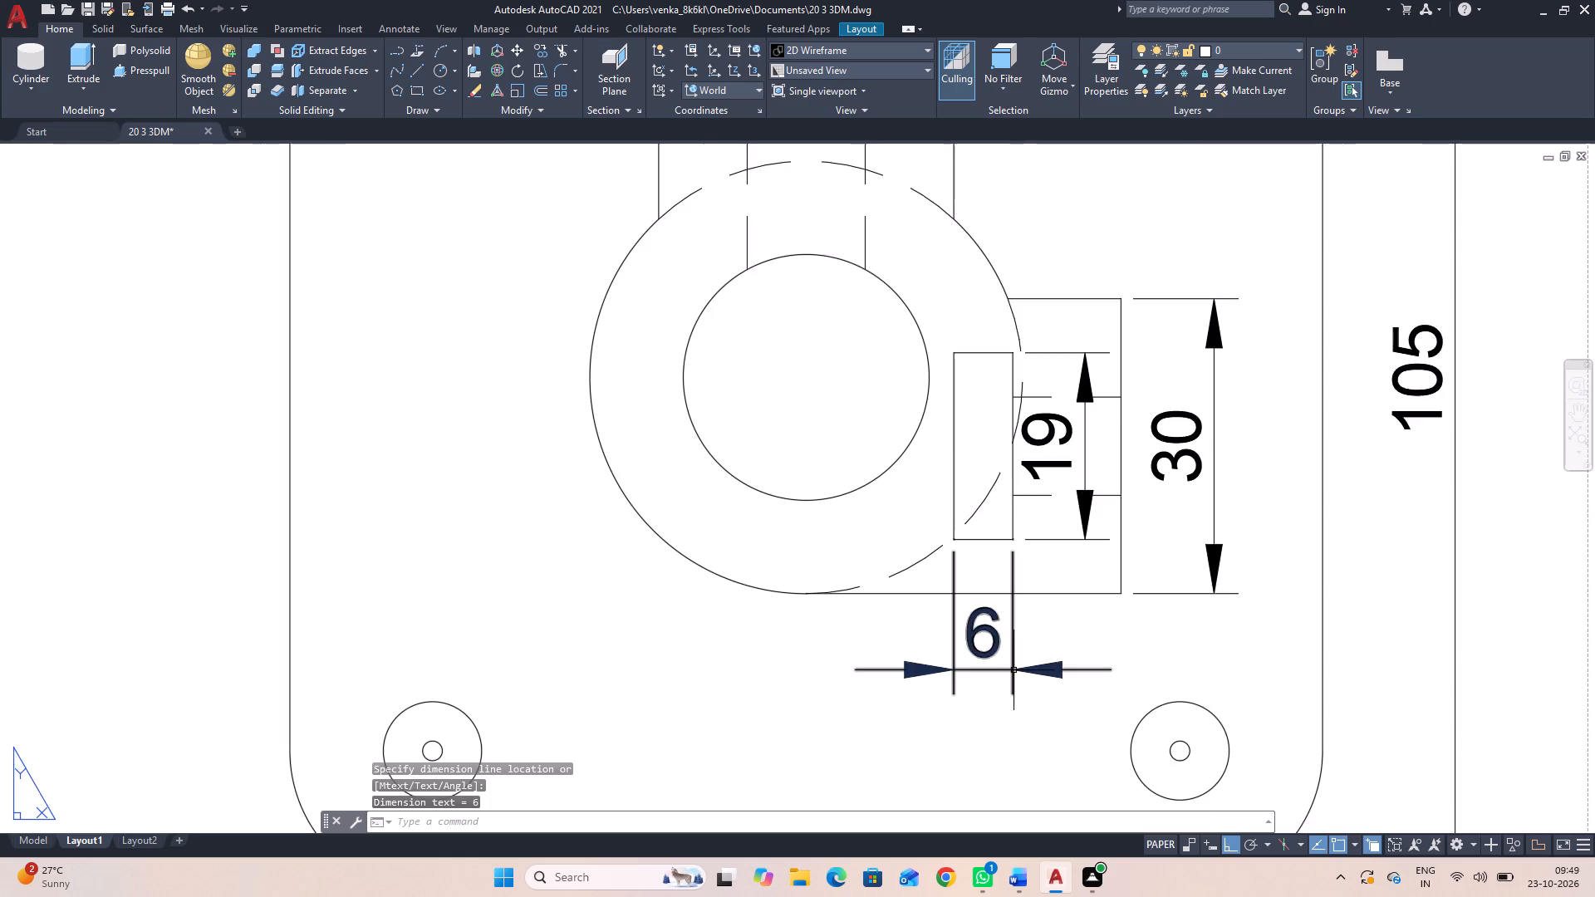
{"action": "scroll", "coordinate": [1013, 669], "scroll_direction": "down", "scroll_amount": 2}
{"action": "scroll", "coordinate": [642, 542], "scroll_direction": "down", "scroll_amount": 1}
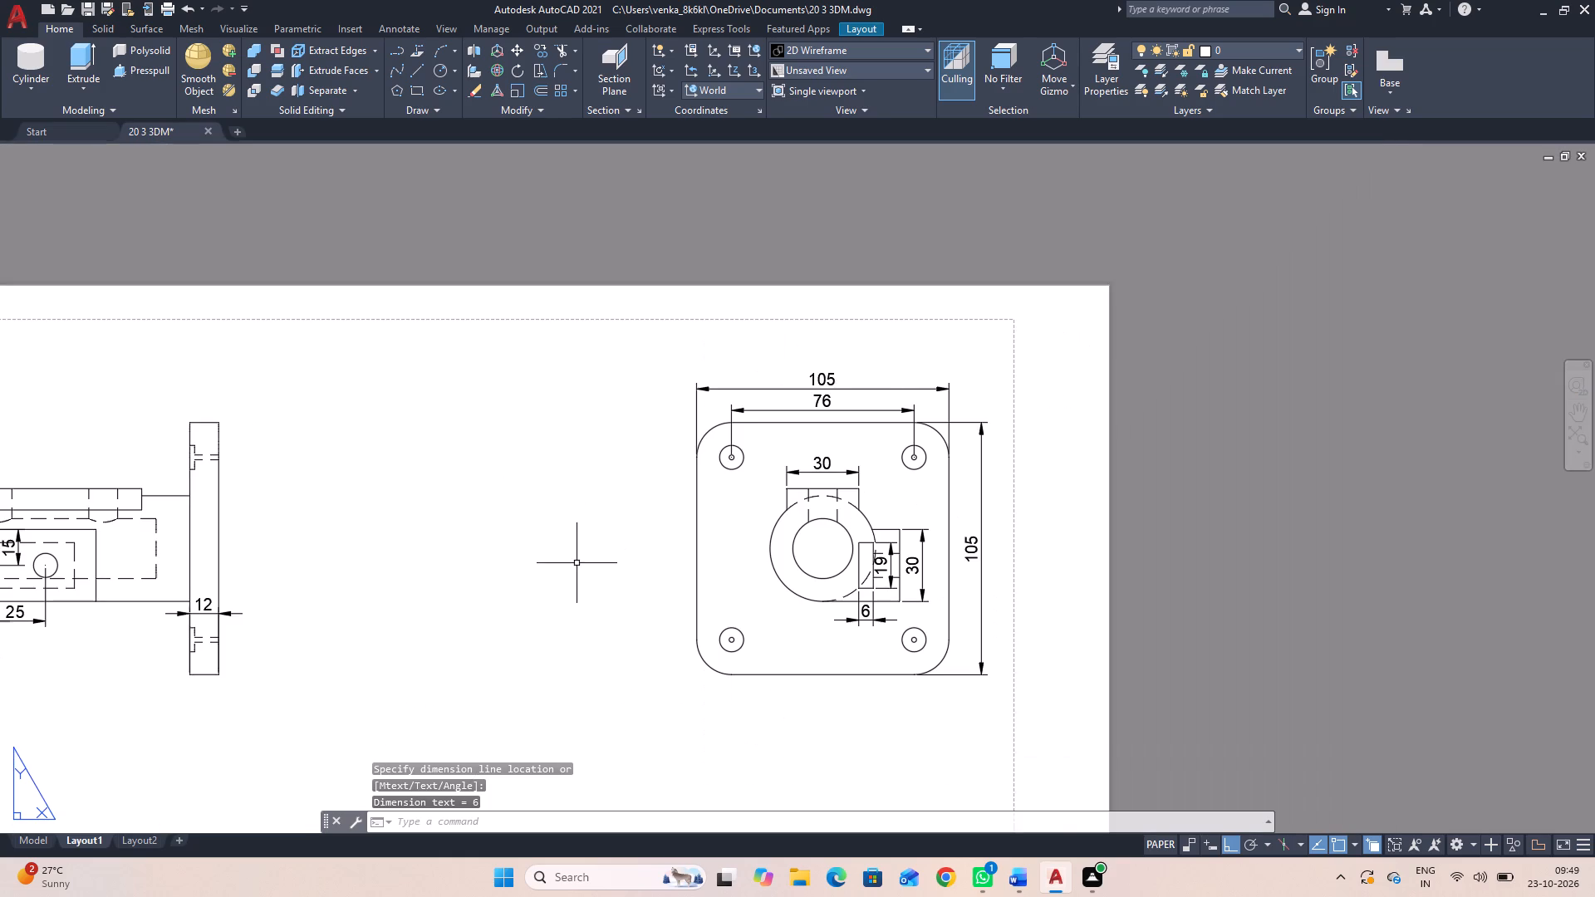
{"action": "middle_click_drag", "start_coordinate": [574, 564], "coordinate": [860, 278]}
{"action": "scroll", "coordinate": [856, 319], "scroll_direction": "down", "scroll_amount": 1}
{"action": "scroll", "coordinate": [856, 321], "scroll_direction": "up", "scroll_amount": 1}
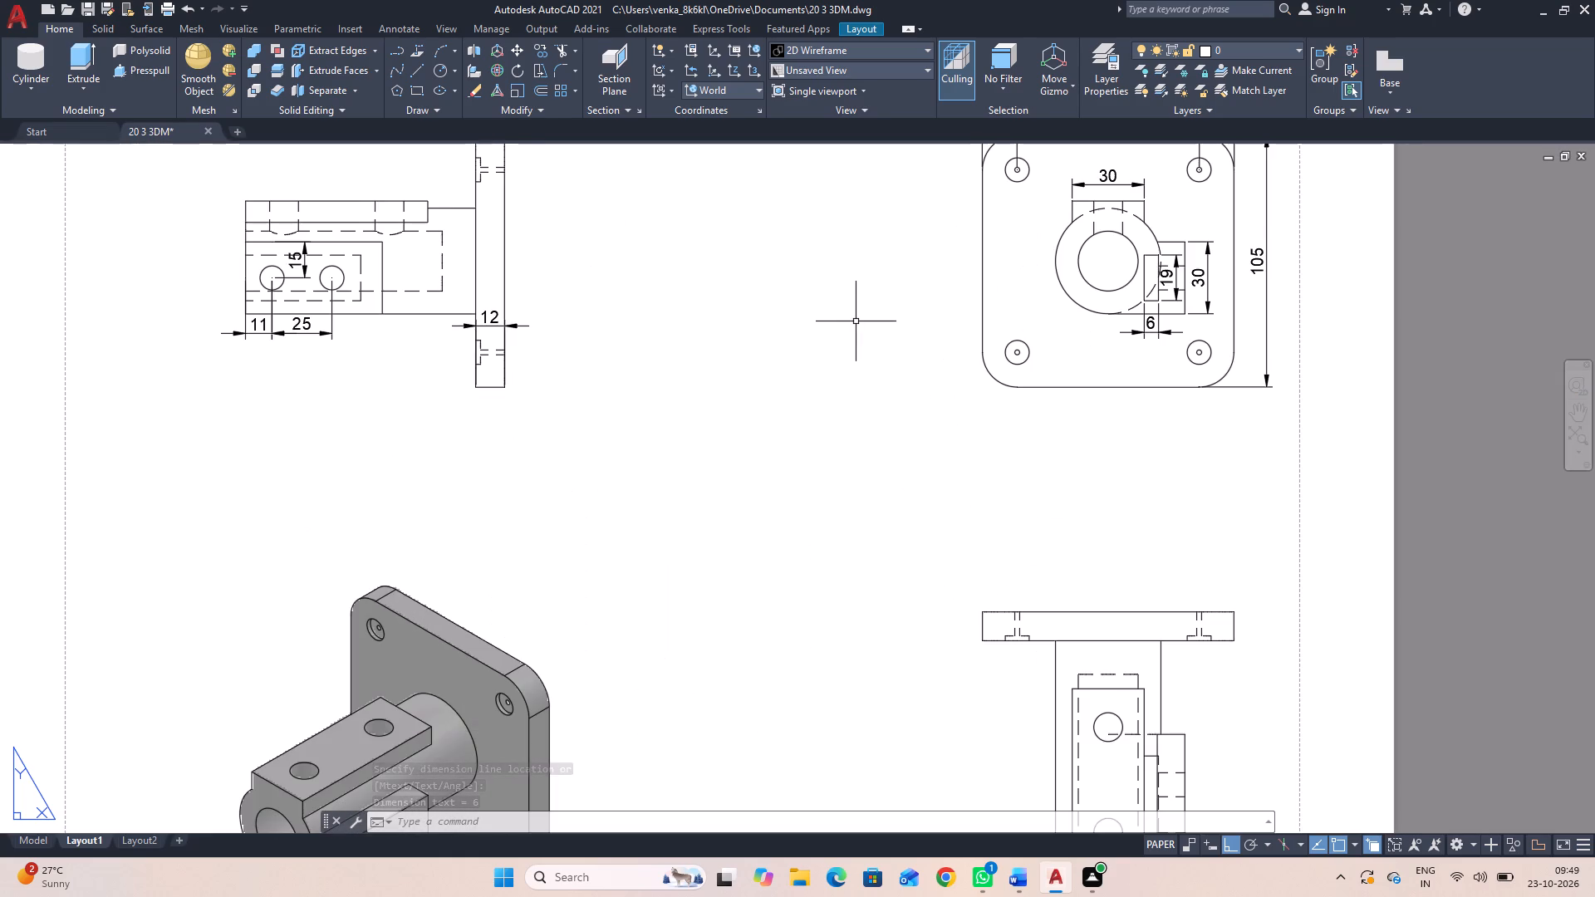
{"action": "scroll", "coordinate": [856, 322], "scroll_direction": "down", "scroll_amount": 1}
{"action": "middle_click_drag", "start_coordinate": [843, 321], "coordinate": [876, 377]}
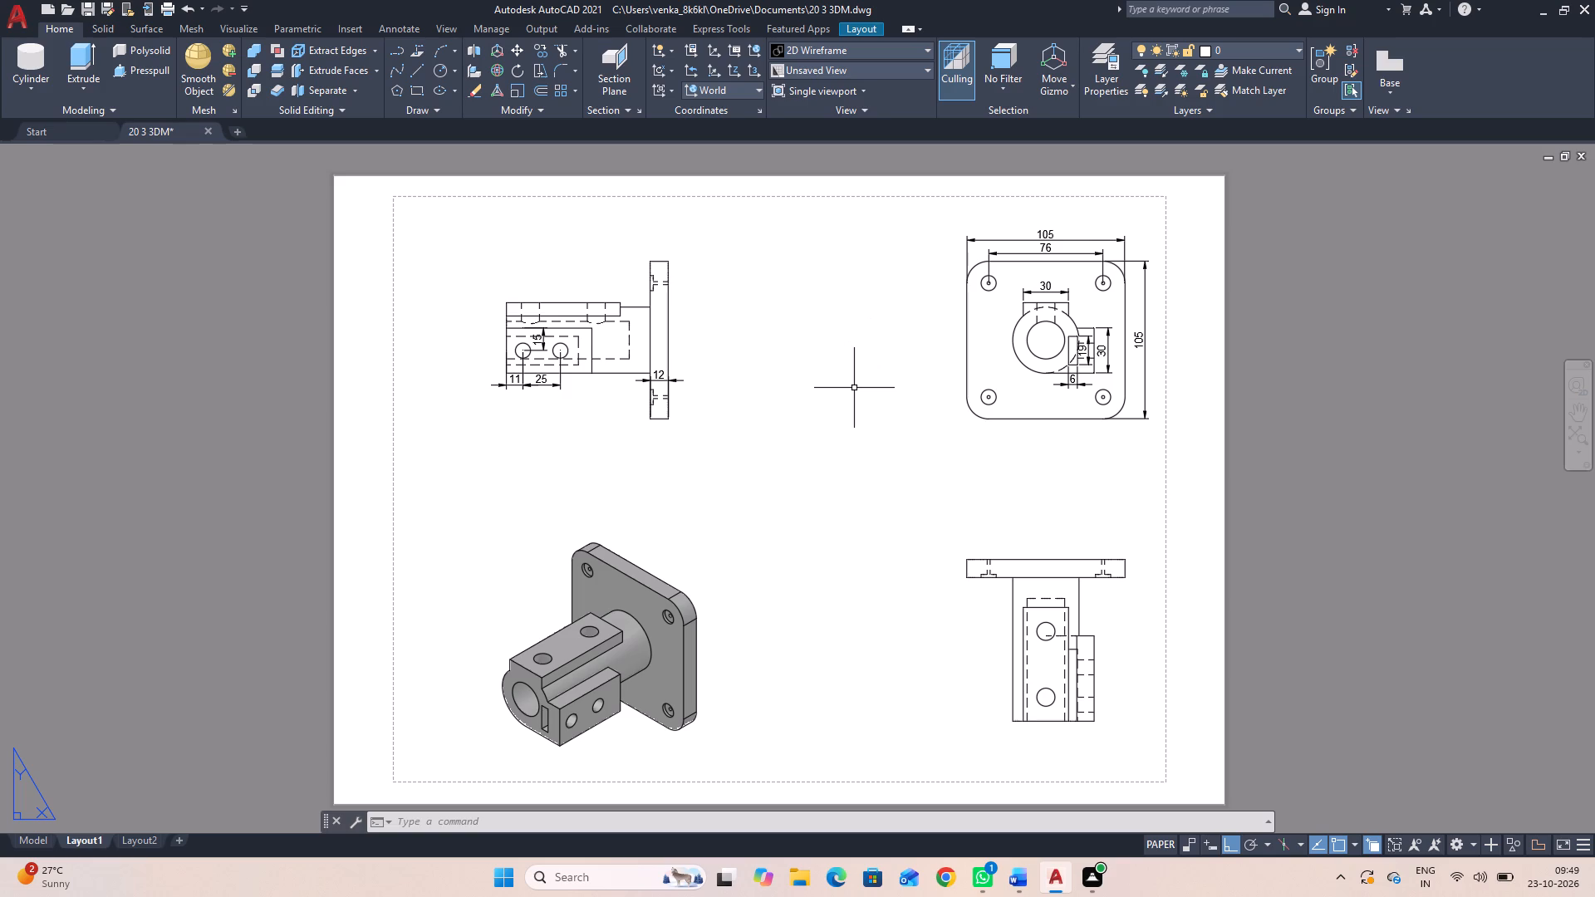
{"action": "key", "text": "space"}
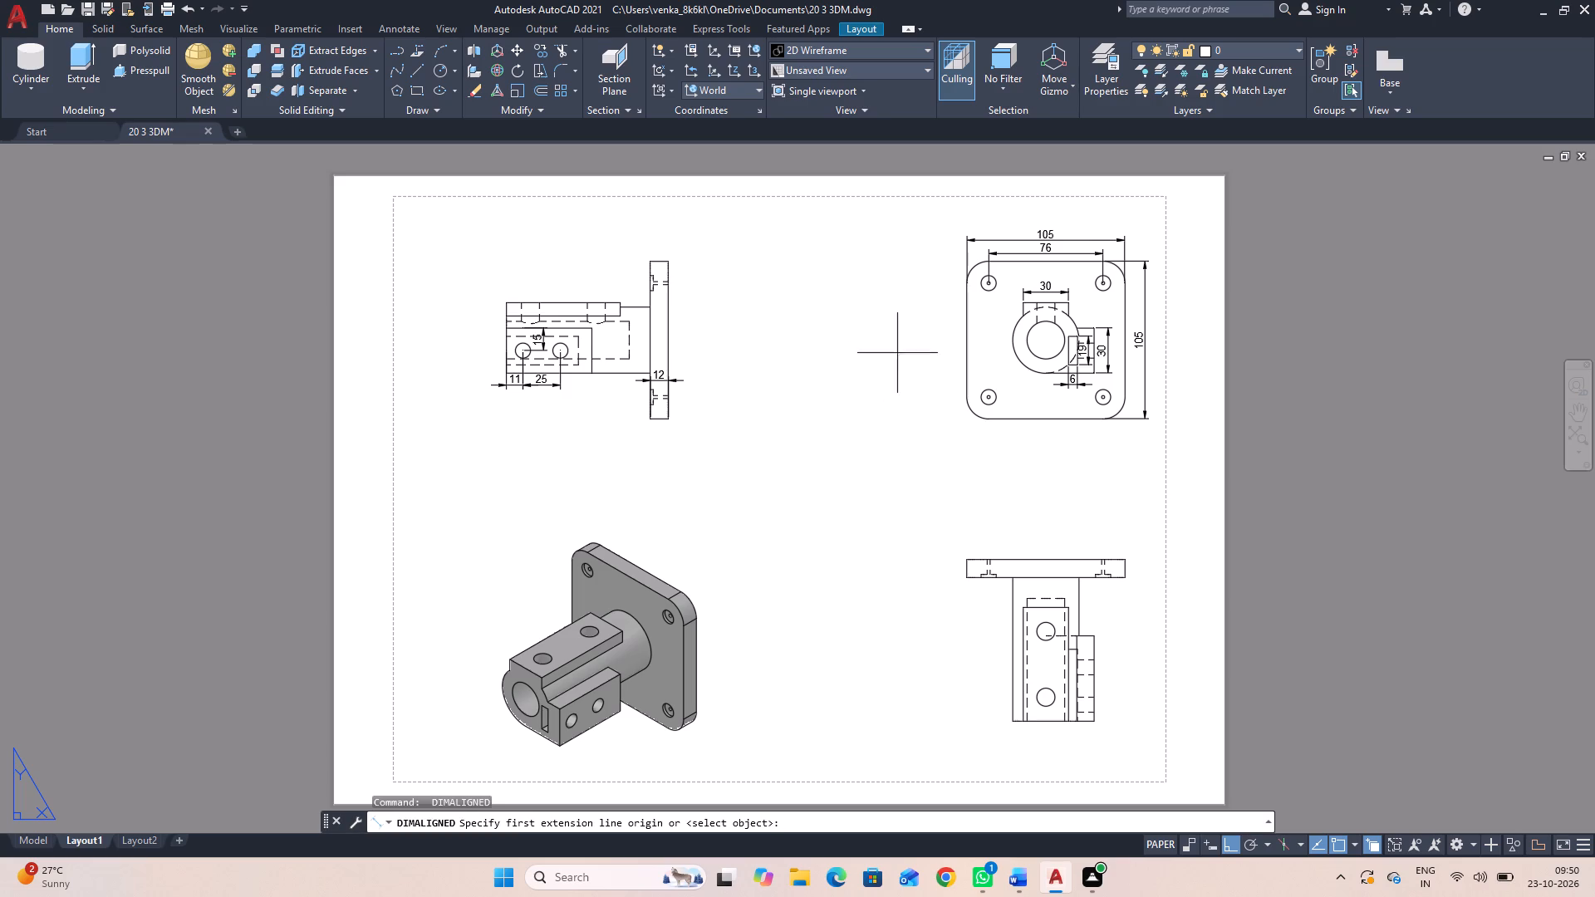
{"action": "scroll", "coordinate": [1083, 370], "scroll_direction": "up", "scroll_amount": 5}
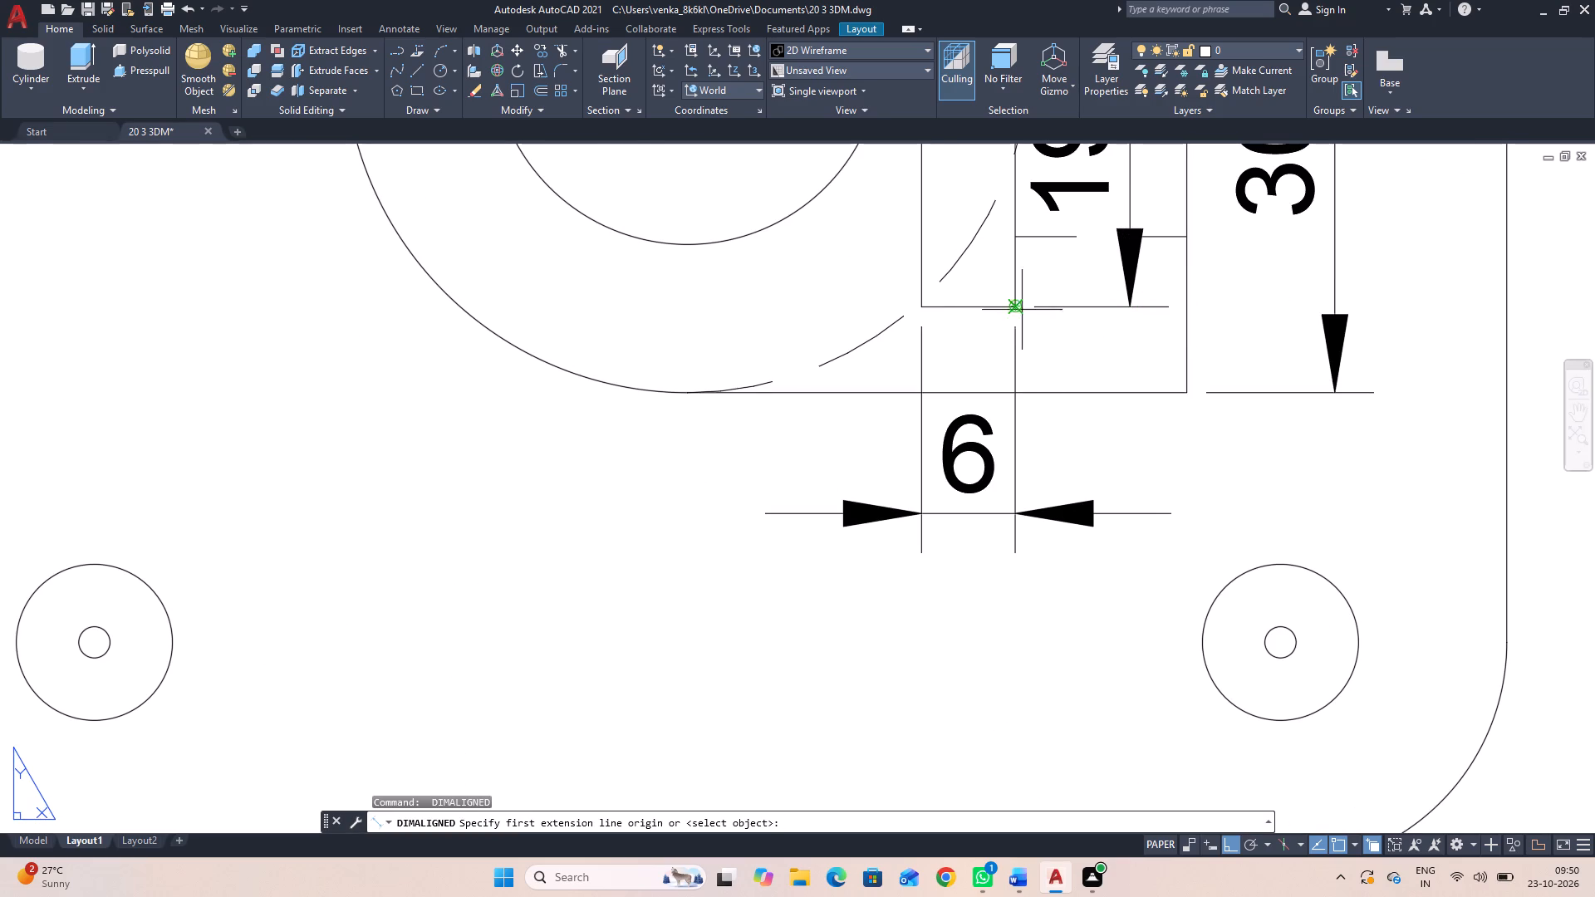
{"action": "left_click", "coordinate": [1014, 305]}
{"action": "left_click", "coordinate": [1185, 307]}
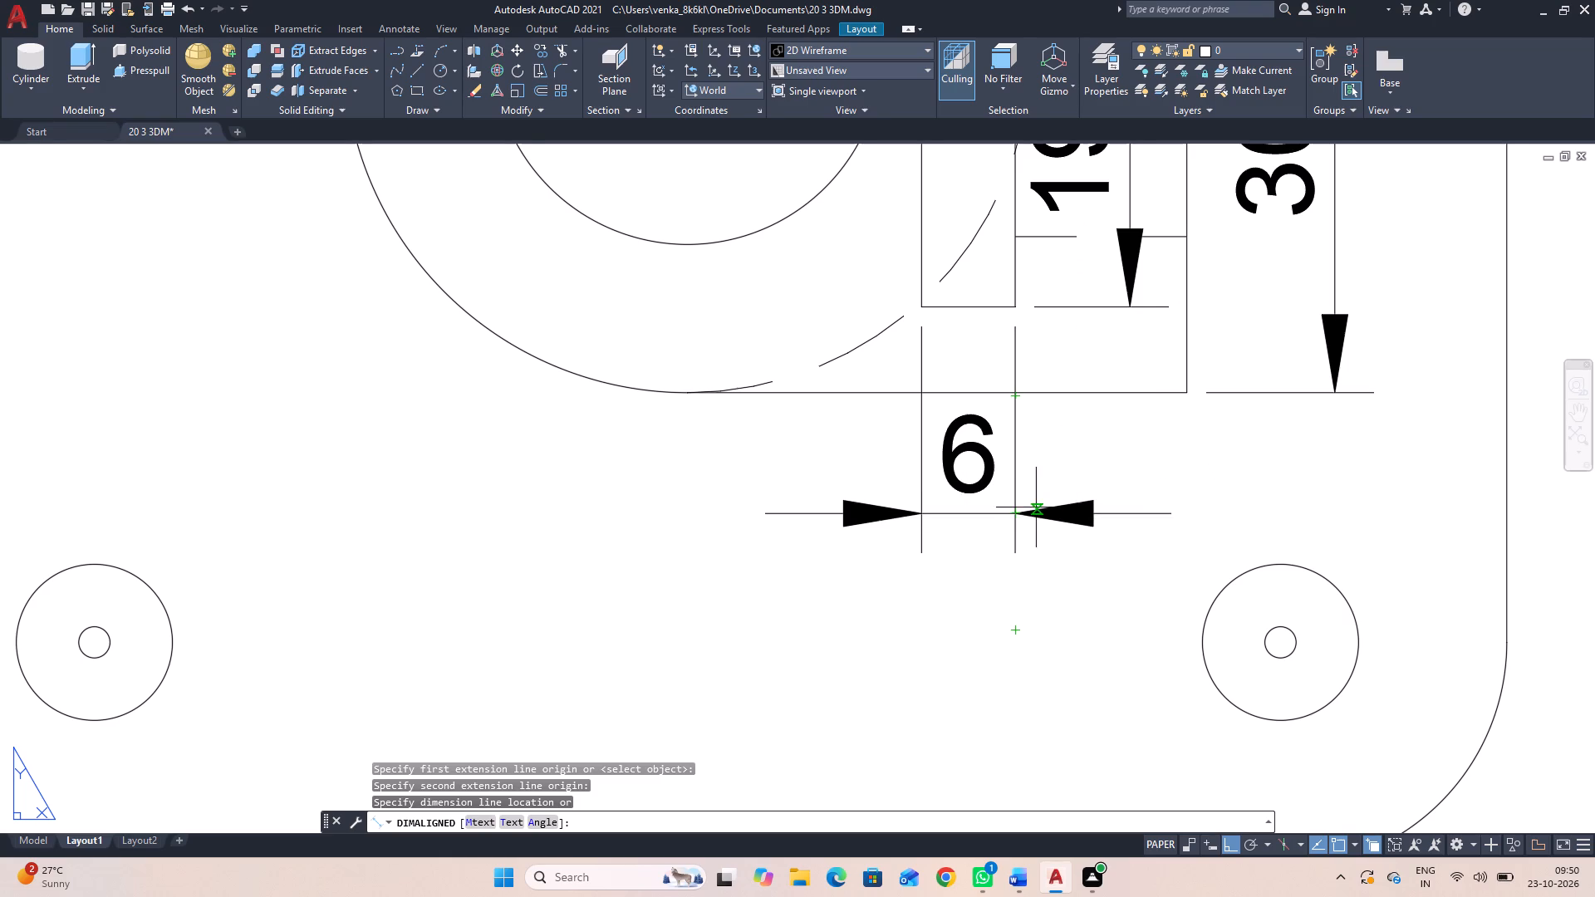
{"action": "left_click", "coordinate": [1015, 510]}
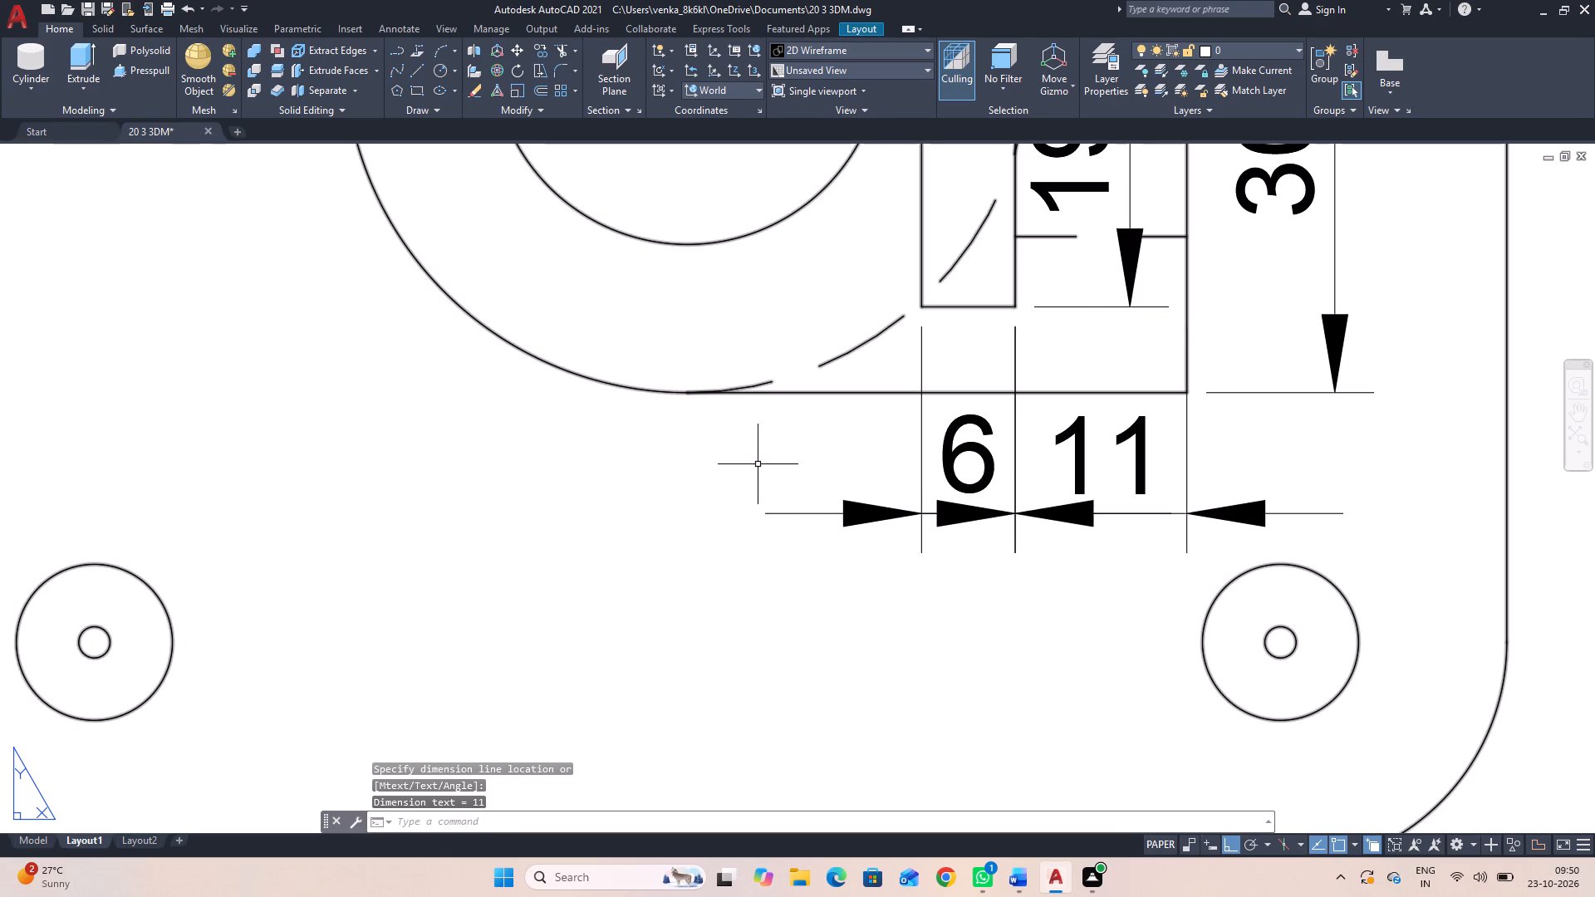
In the base view, add an aligned dimension from the boss bore's centre to the side block's outer edge, placed below the plate.
{"action": "scroll", "coordinate": [758, 464], "scroll_direction": "down", "scroll_amount": 3}
{"action": "scroll", "coordinate": [345, 462], "scroll_direction": "down", "scroll_amount": 2}
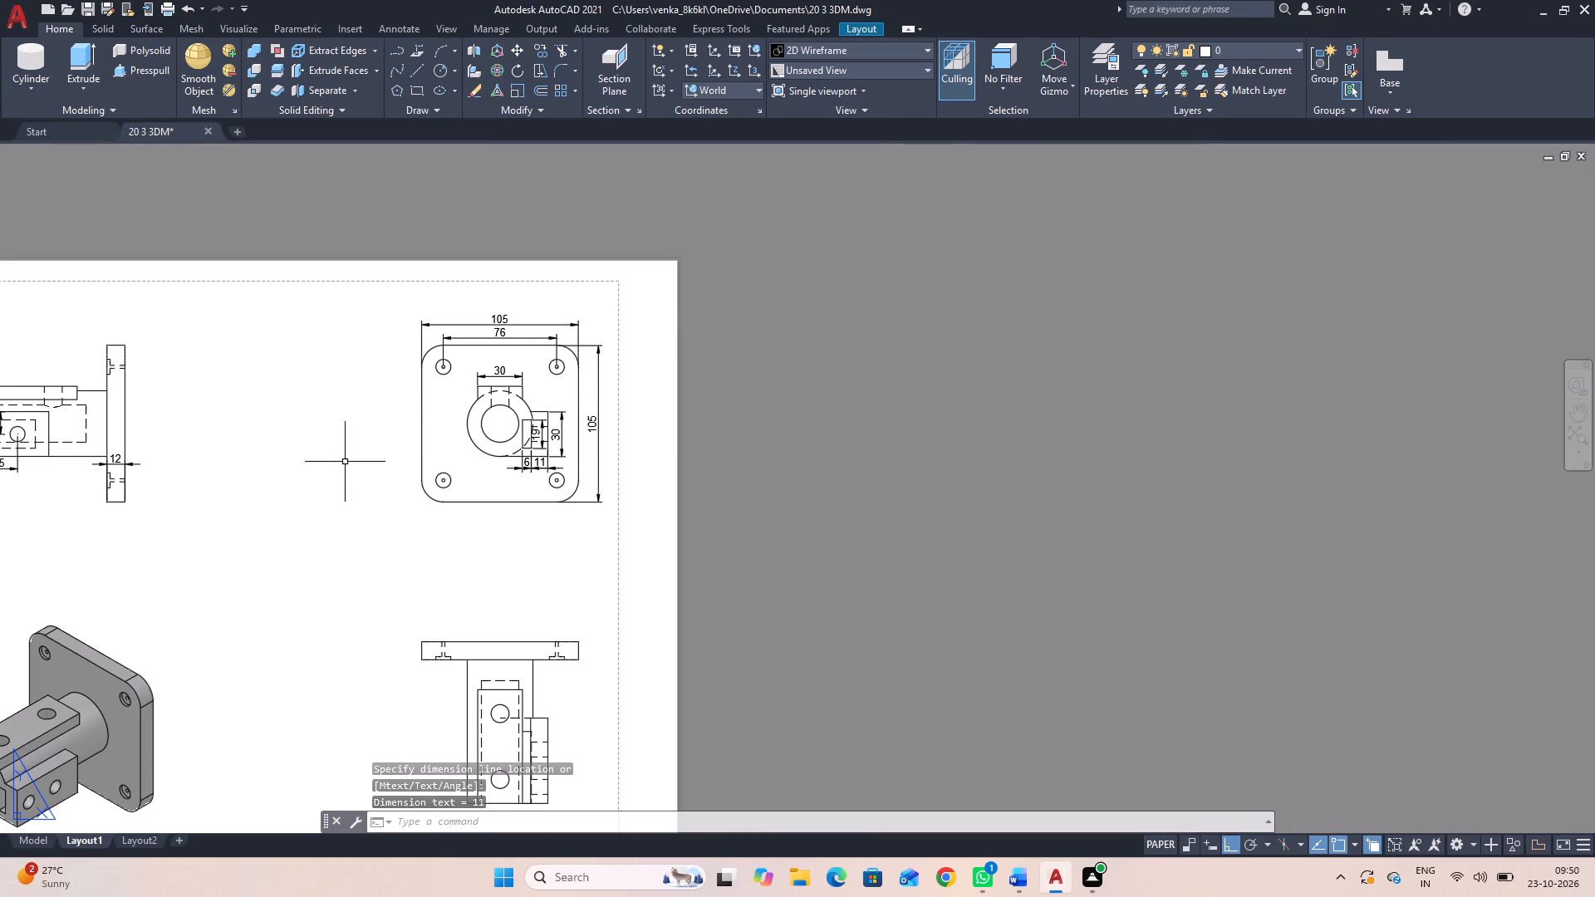
{"action": "middle_click_drag", "start_coordinate": [334, 468], "coordinate": [890, 375]}
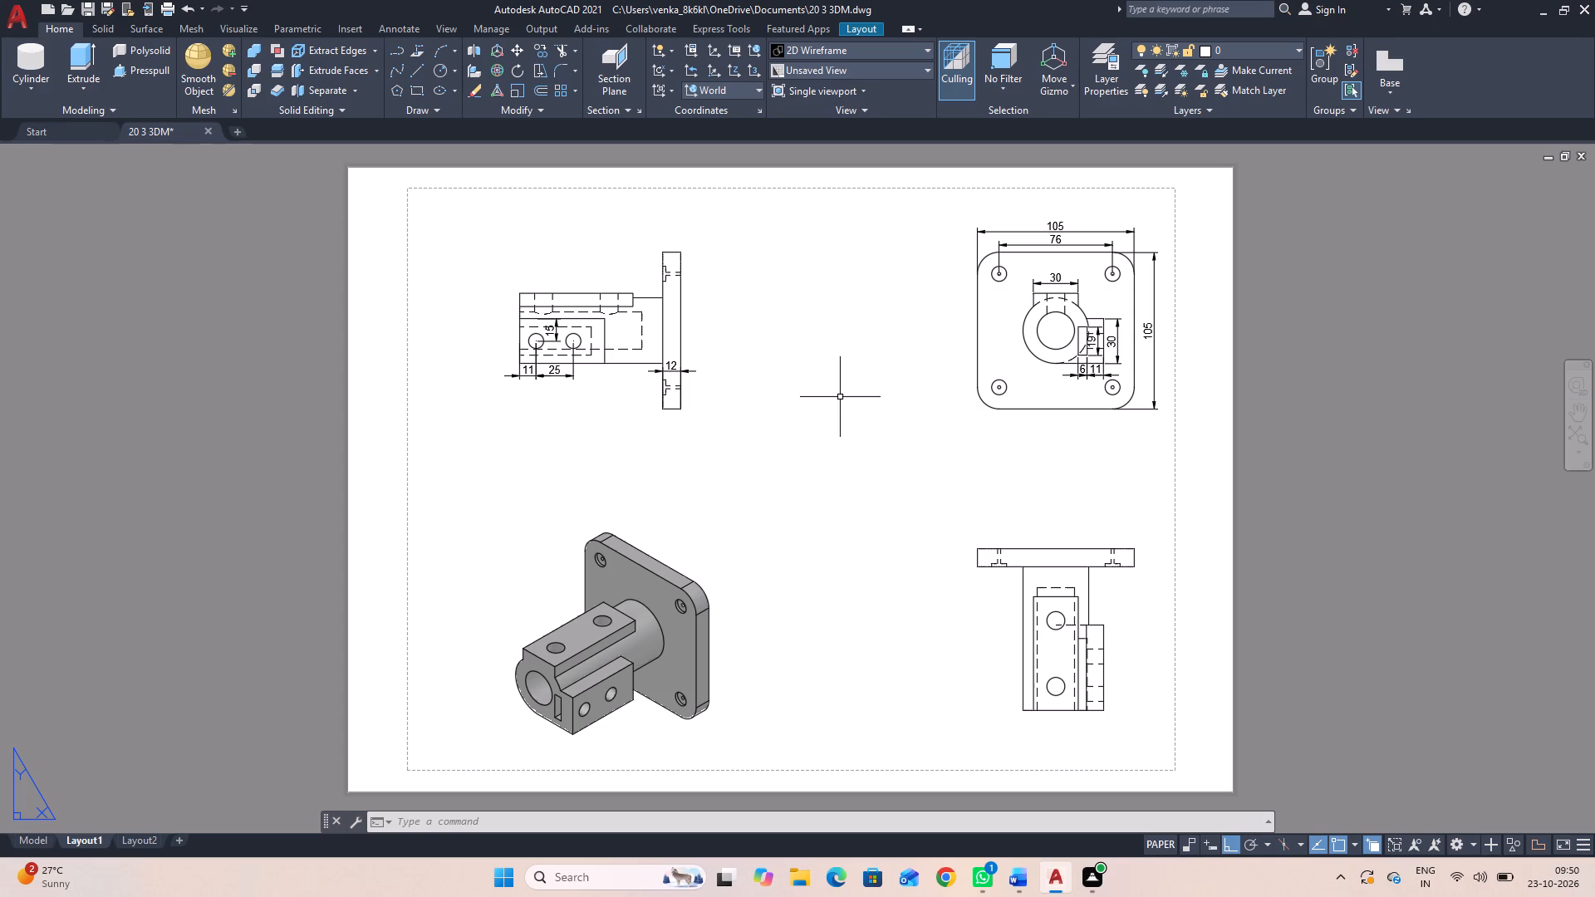
{"action": "key", "text": "space"}
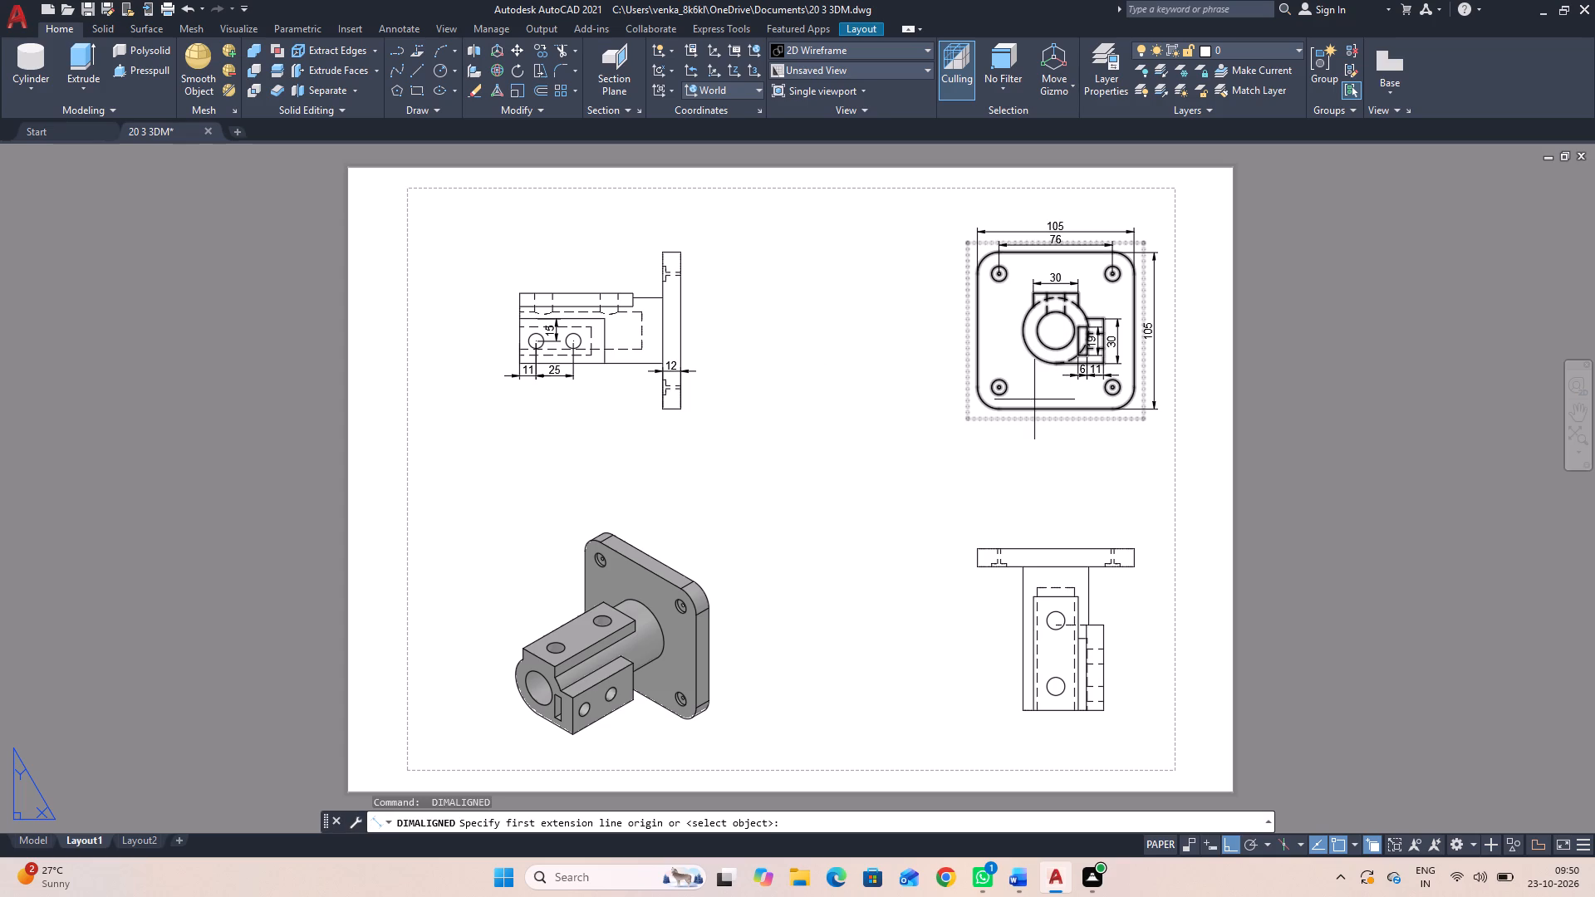
{"action": "left_click", "coordinate": [1056, 331]}
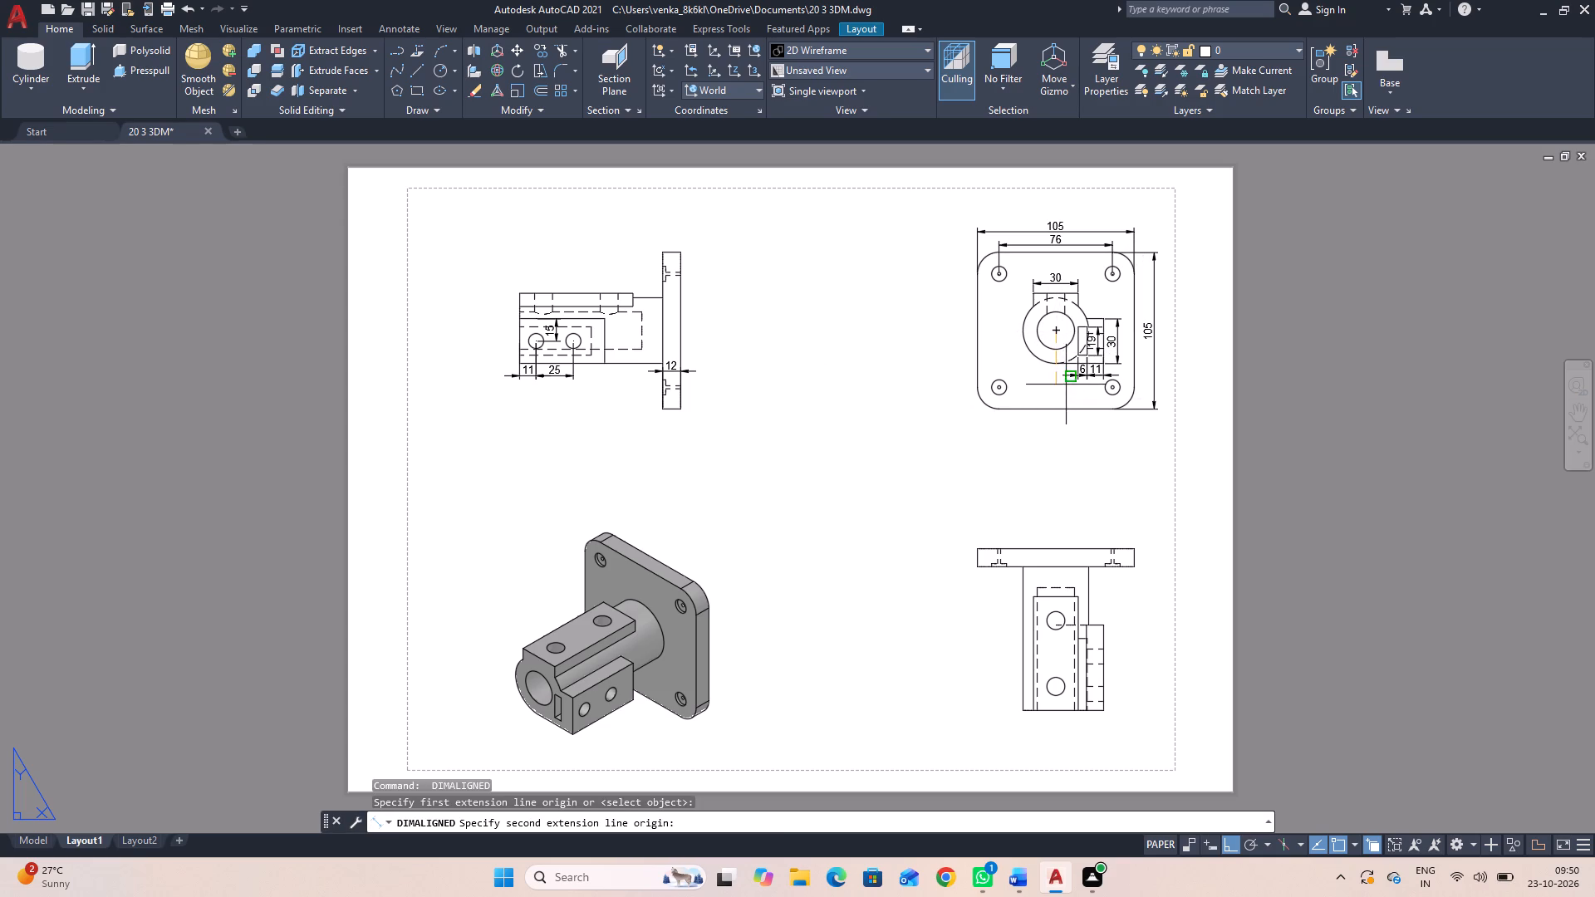
{"action": "scroll", "coordinate": [1094, 332], "scroll_direction": "up", "scroll_amount": 5}
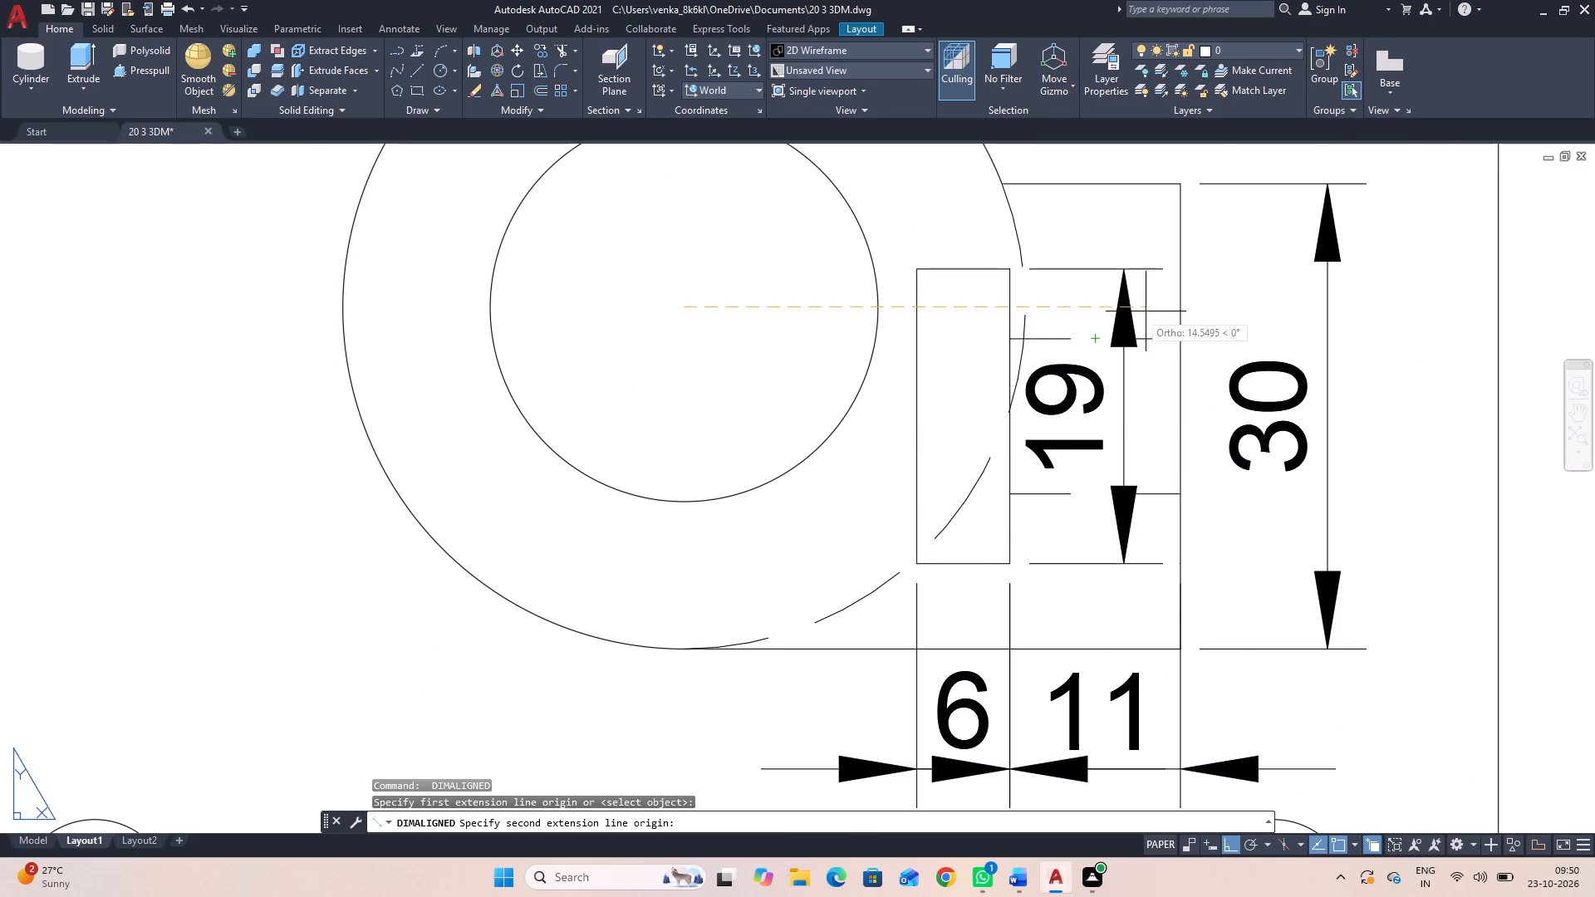
{"action": "left_click", "coordinate": [1183, 306]}
{"action": "scroll", "coordinate": [1180, 312], "scroll_direction": "down", "scroll_amount": 4}
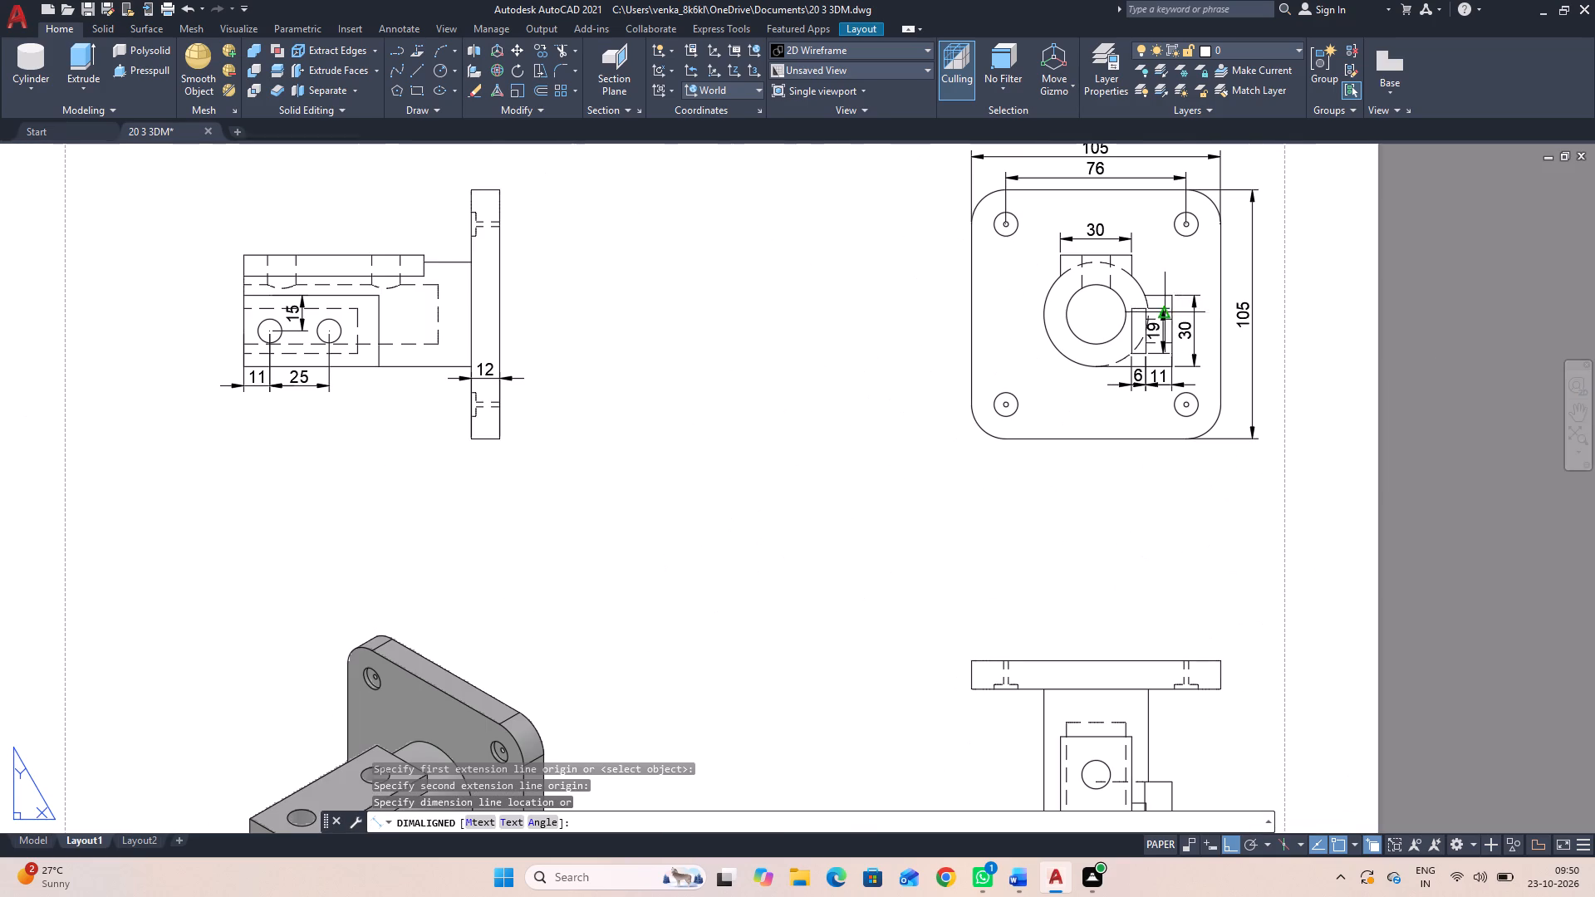
{"action": "left_click", "coordinate": [1136, 467]}
In the base view, add a horizontal leader from the side block slot's inner edge to outside the plate, annotated 48 DEEP.
{"action": "scroll", "coordinate": [1050, 463], "scroll_direction": "down", "scroll_amount": 1}
{"action": "middle_click_drag", "start_coordinate": [979, 478], "coordinate": [985, 449]}
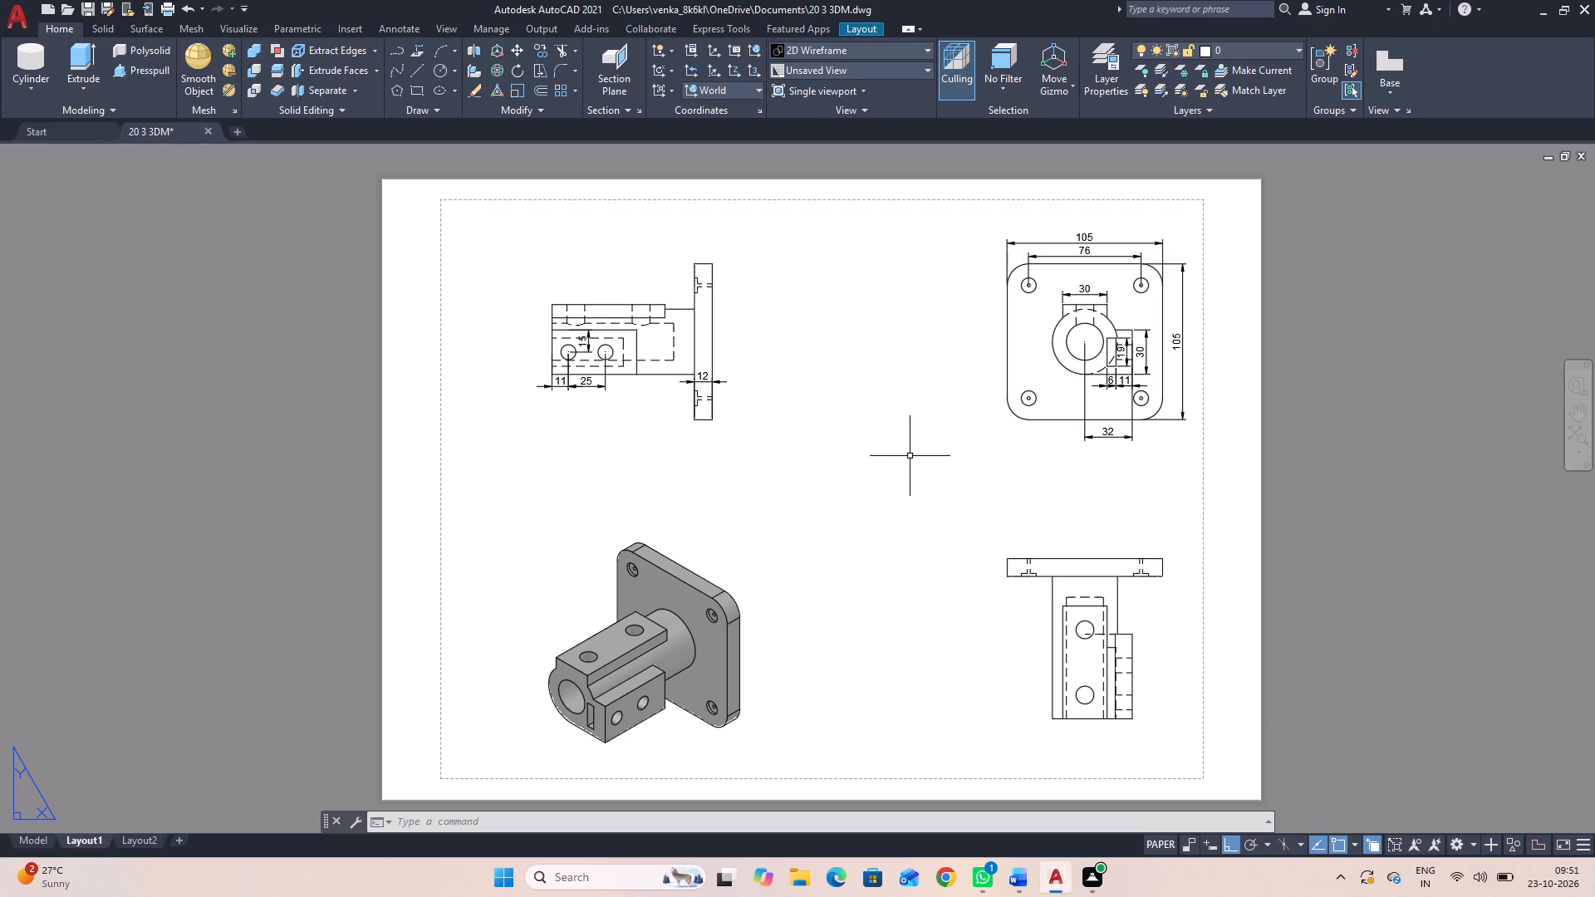
{"action": "type", "text": "LE"}
{"action": "key", "text": "a"}
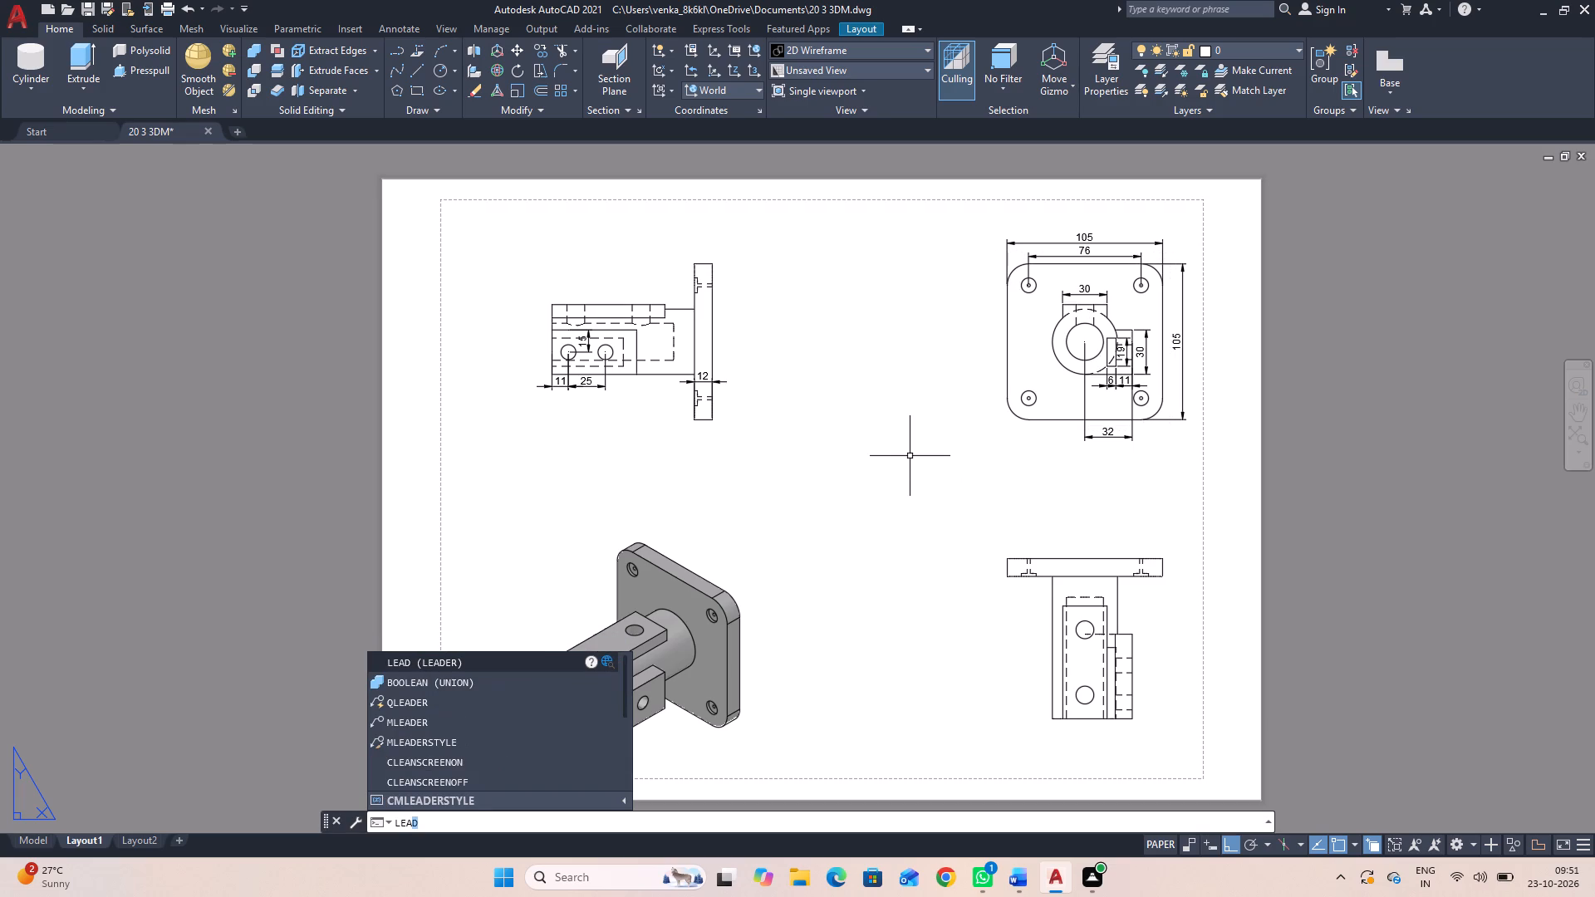
{"action": "key", "text": "g"}
{"action": "key", "text": "BackSpace"}
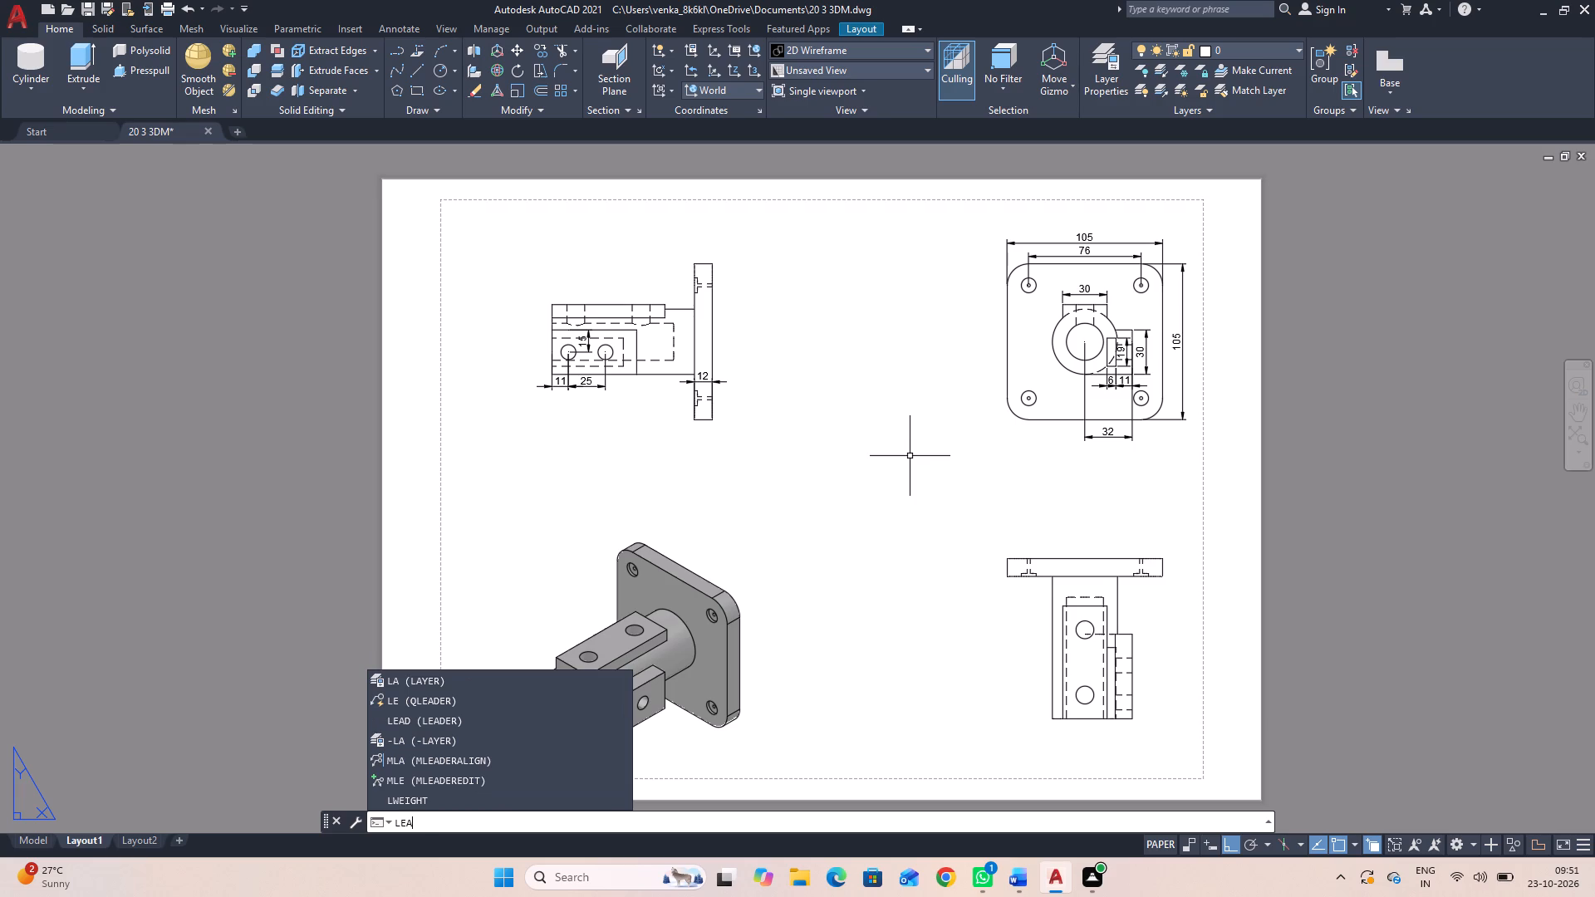
{"action": "type", "text": "D"}
{"action": "key", "text": "space"}
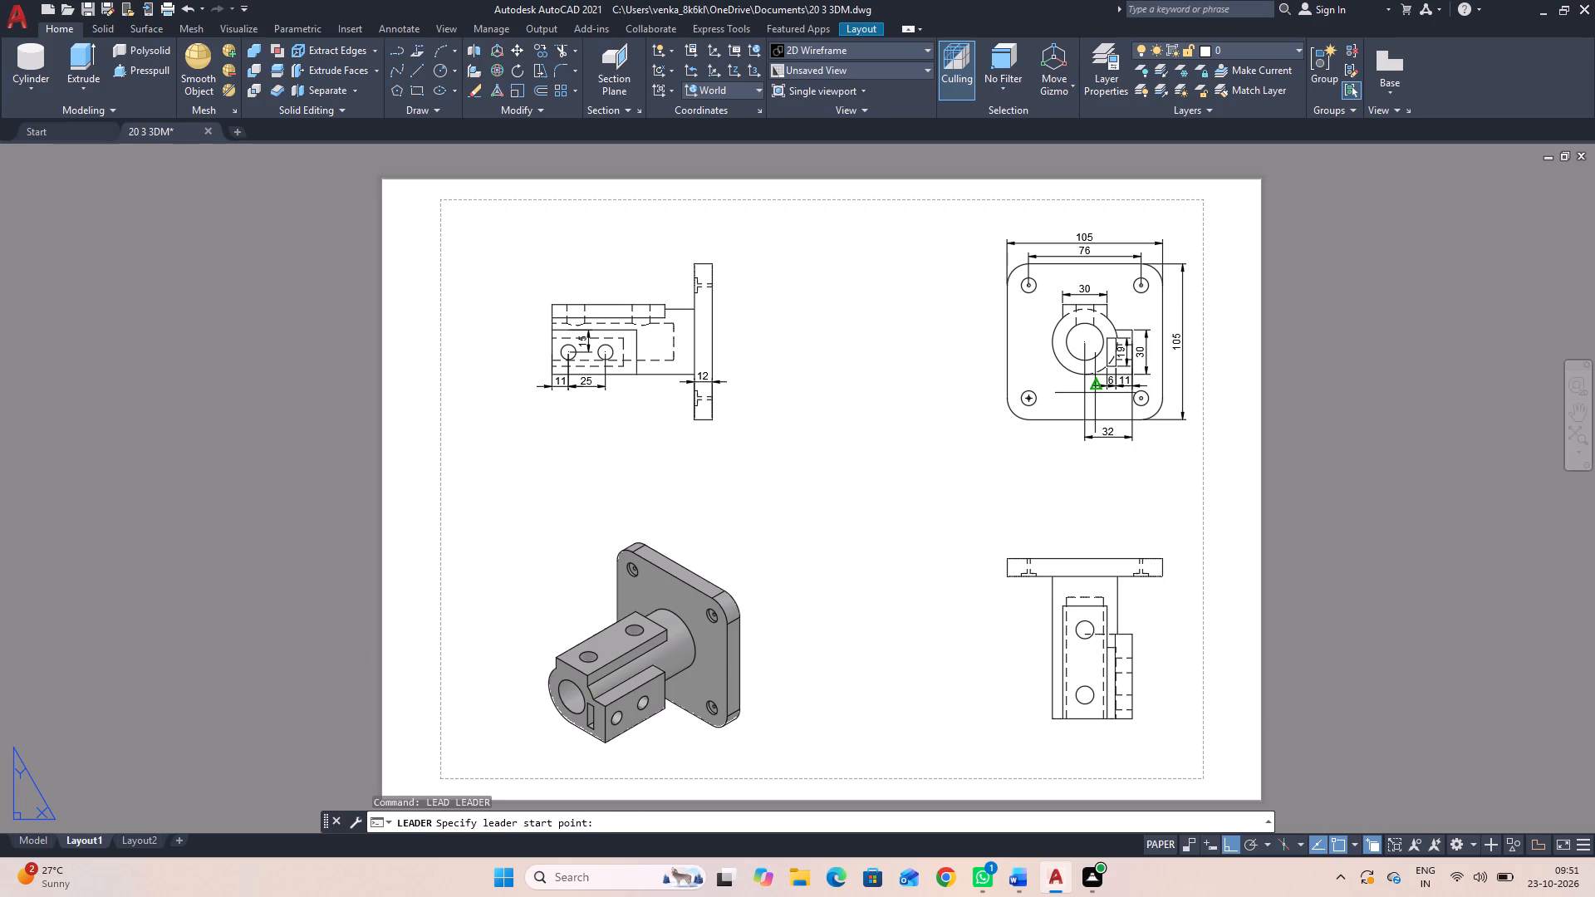
{"action": "scroll", "coordinate": [1095, 392], "scroll_direction": "up", "scroll_amount": 4}
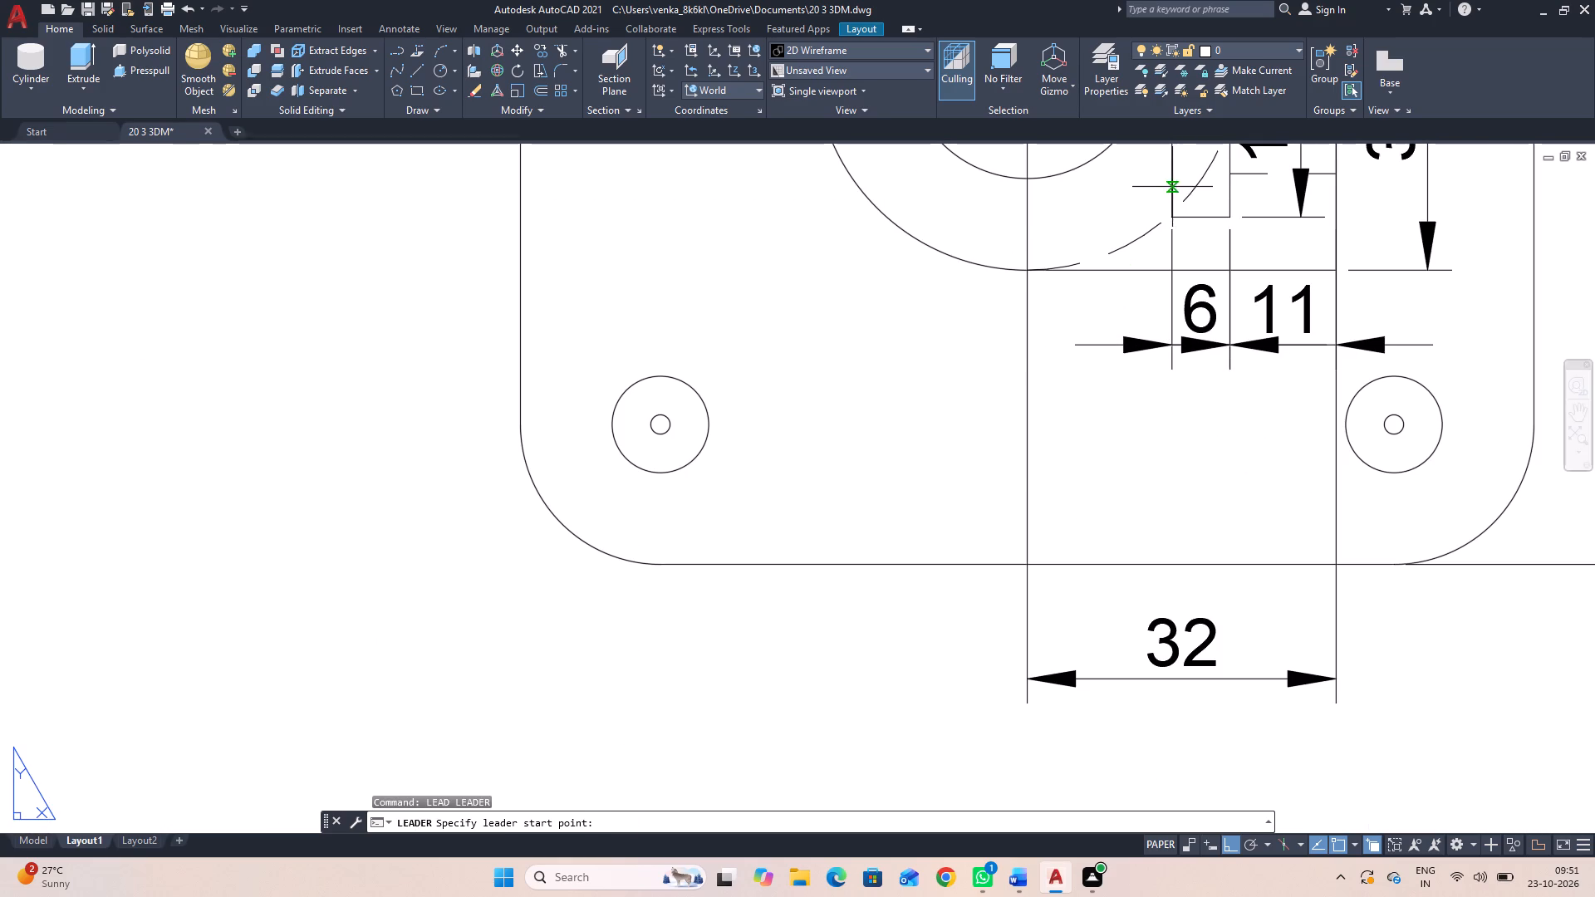
{"action": "scroll", "coordinate": [1179, 214], "scroll_direction": "up", "scroll_amount": 1}
{"action": "scroll", "coordinate": [1179, 215], "scroll_direction": "down", "scroll_amount": 2}
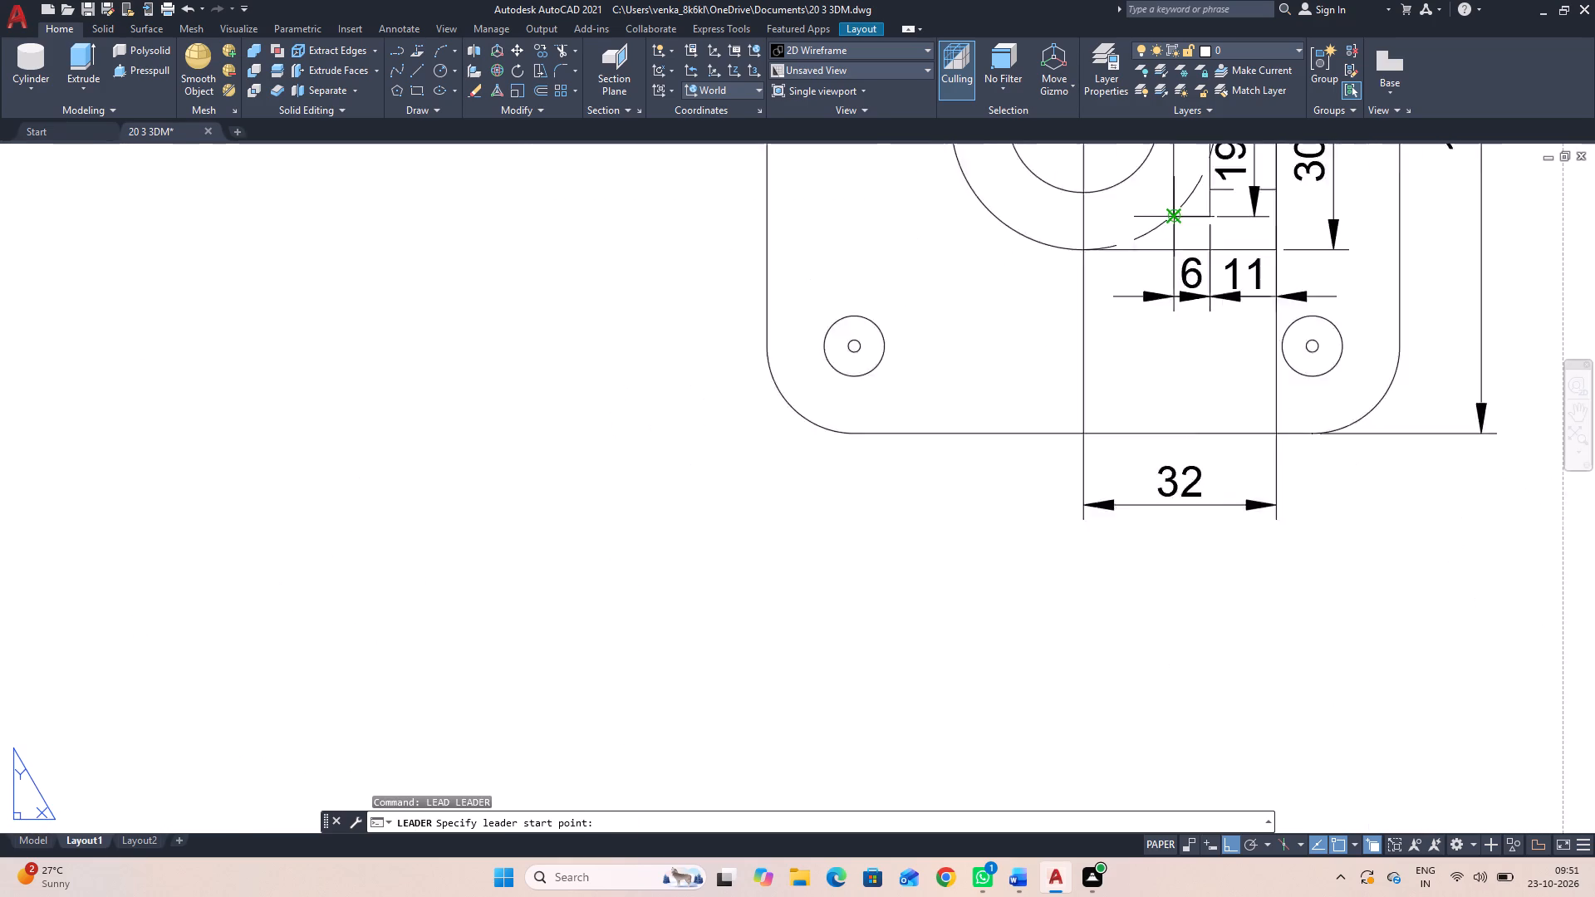
{"action": "scroll", "coordinate": [1177, 215], "scroll_direction": "down", "scroll_amount": 1}
{"action": "middle_click_drag", "start_coordinate": [805, 341], "coordinate": [801, 436]}
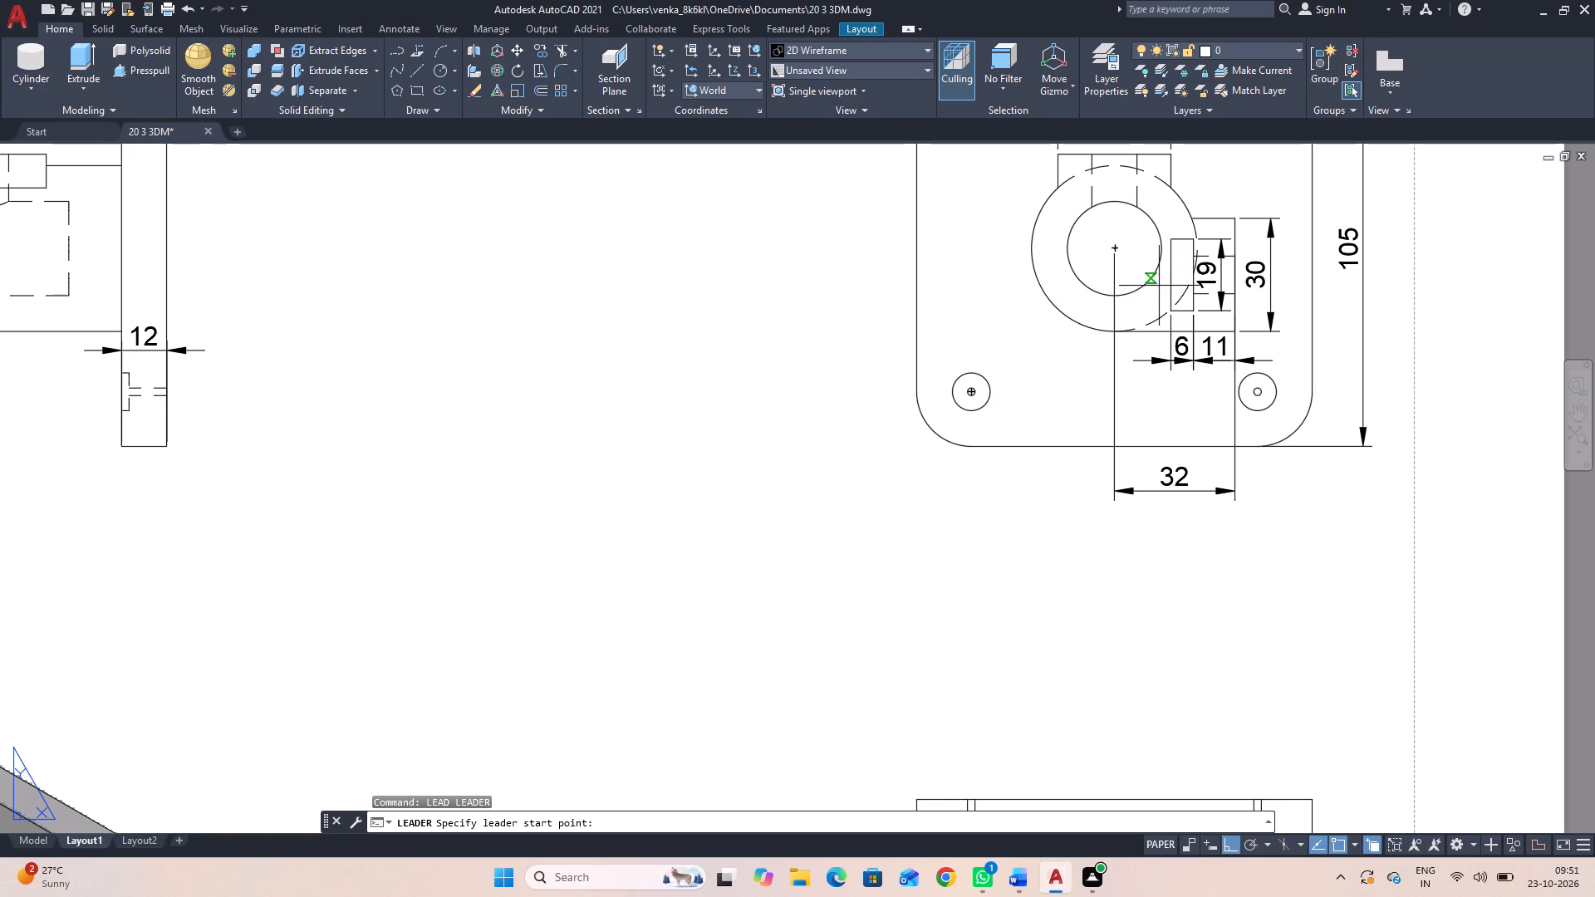
{"action": "left_click", "coordinate": [1175, 275]}
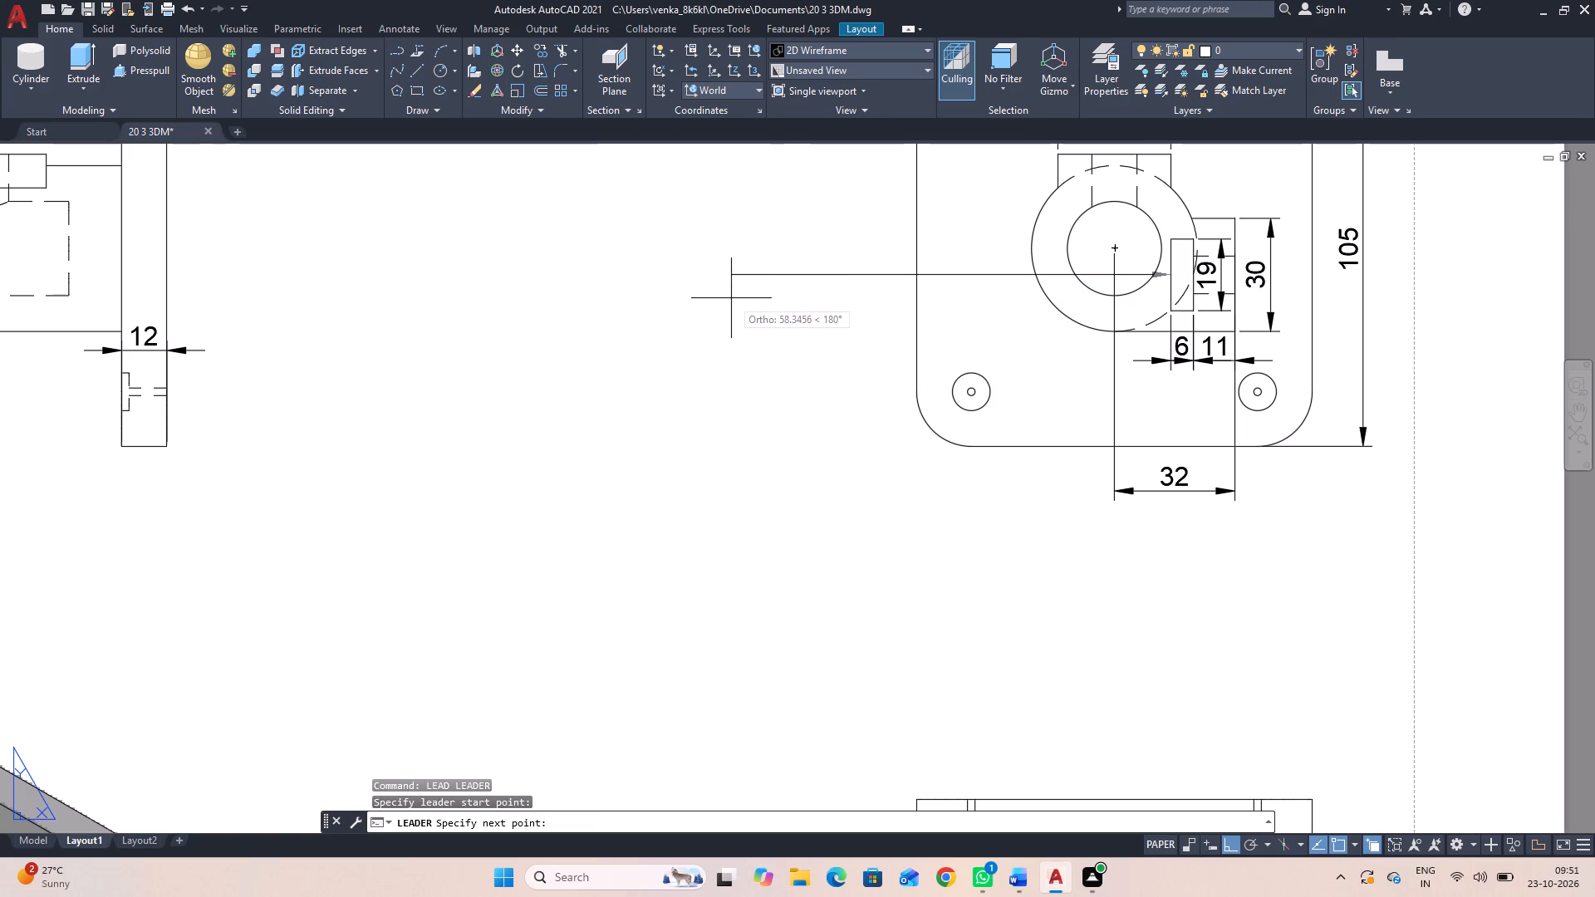
{"action": "left_click", "coordinate": [773, 292]}
{"action": "type", "text": "A"}
{"action": "key", "text": "space"}
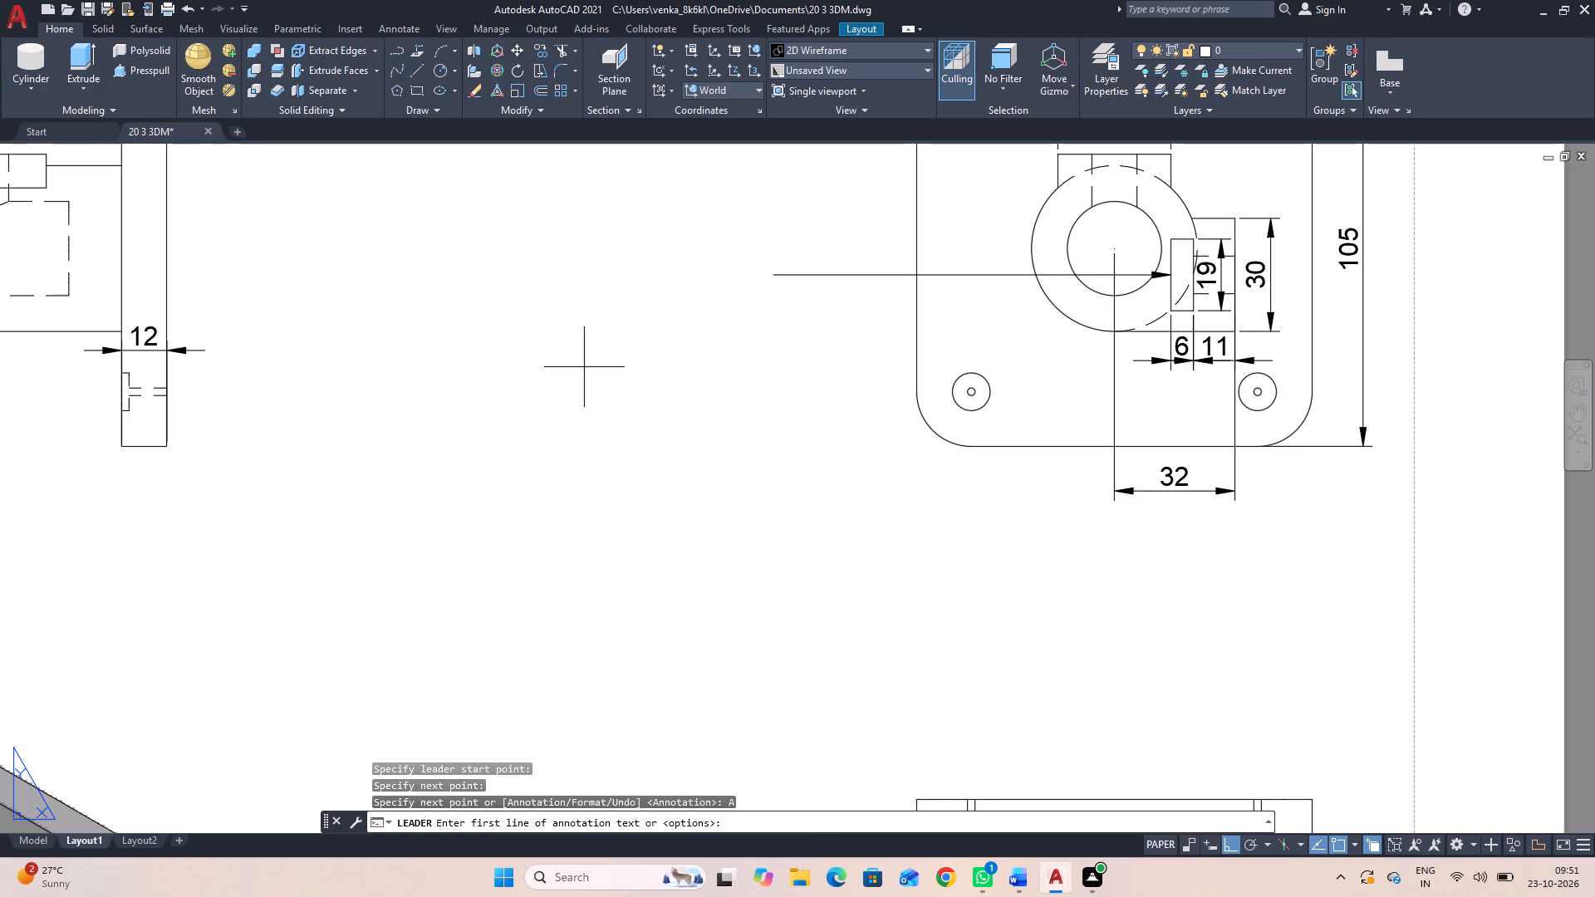
{"action": "type", "text": "48"}
{"action": "key", "text": "space"}
{"action": "type", "text": "DEE"}
{"action": "key", "text": "p"}
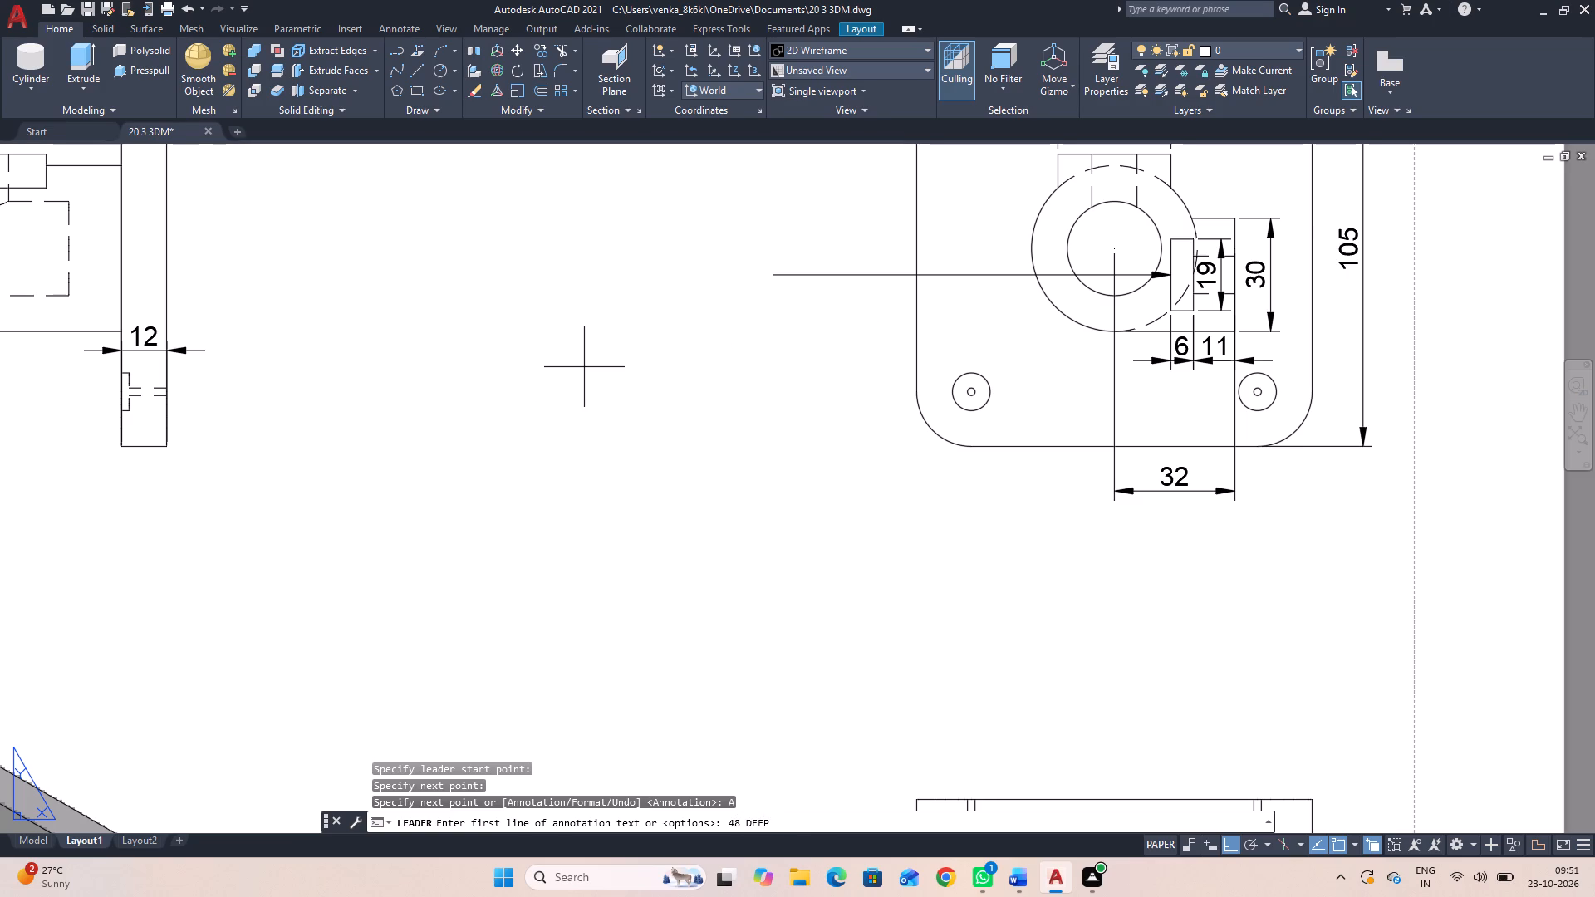
{"action": "key", "text": "Return"}
{"action": "key", "text": "Return"}
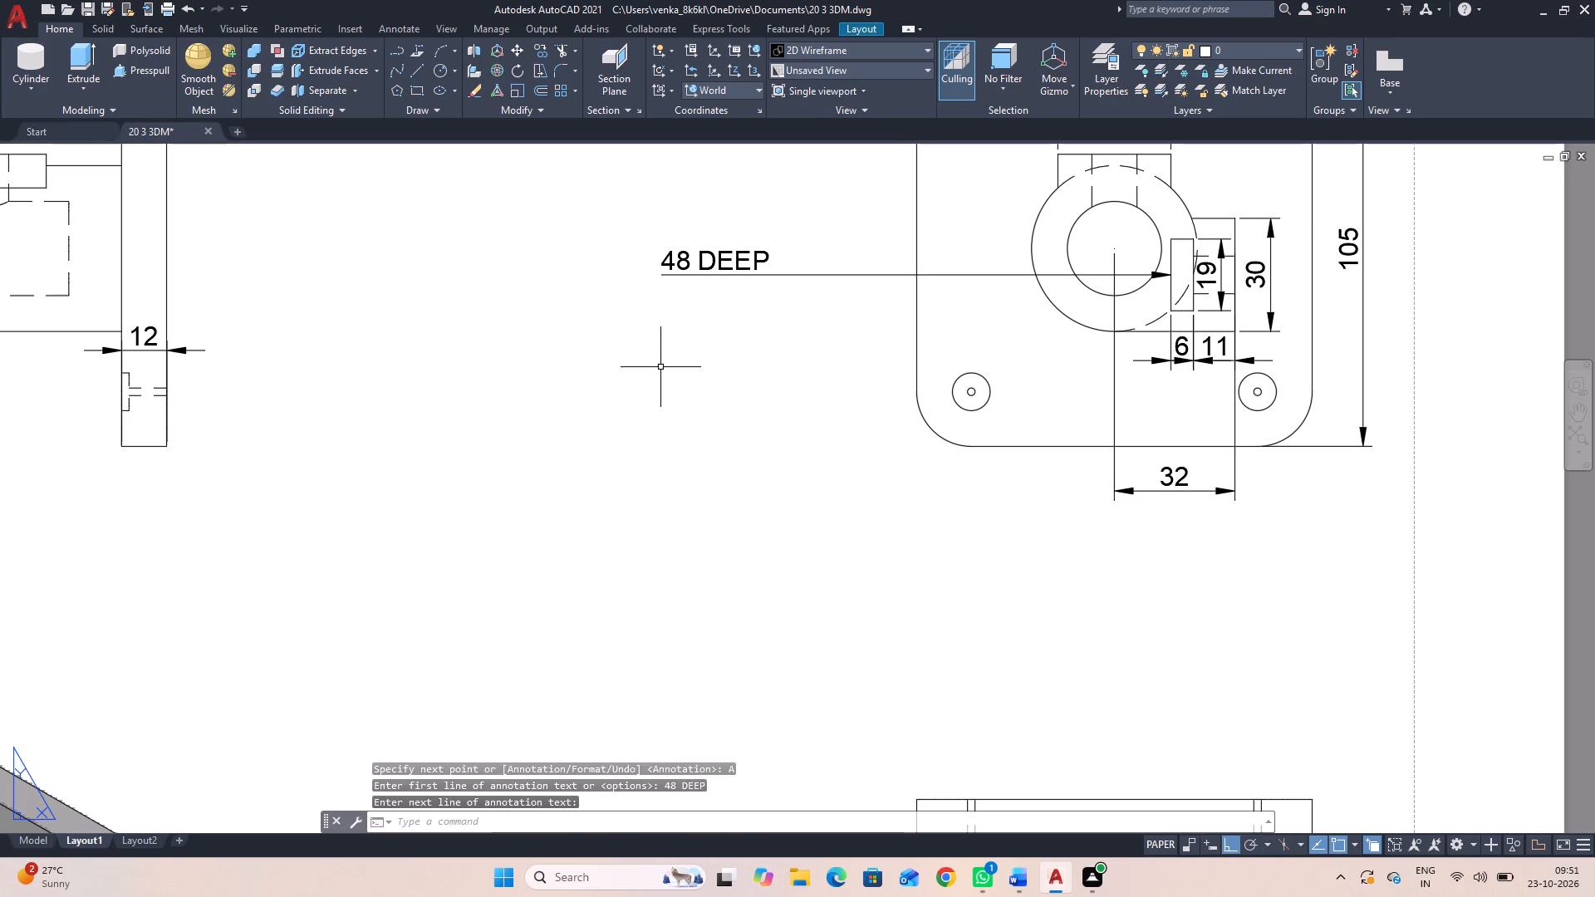
In the base view, add a diameter dimension to the boss bore, placed outside the plate above the 48 DEEP note.
{"action": "scroll", "coordinate": [587, 361], "scroll_direction": "down", "scroll_amount": 1}
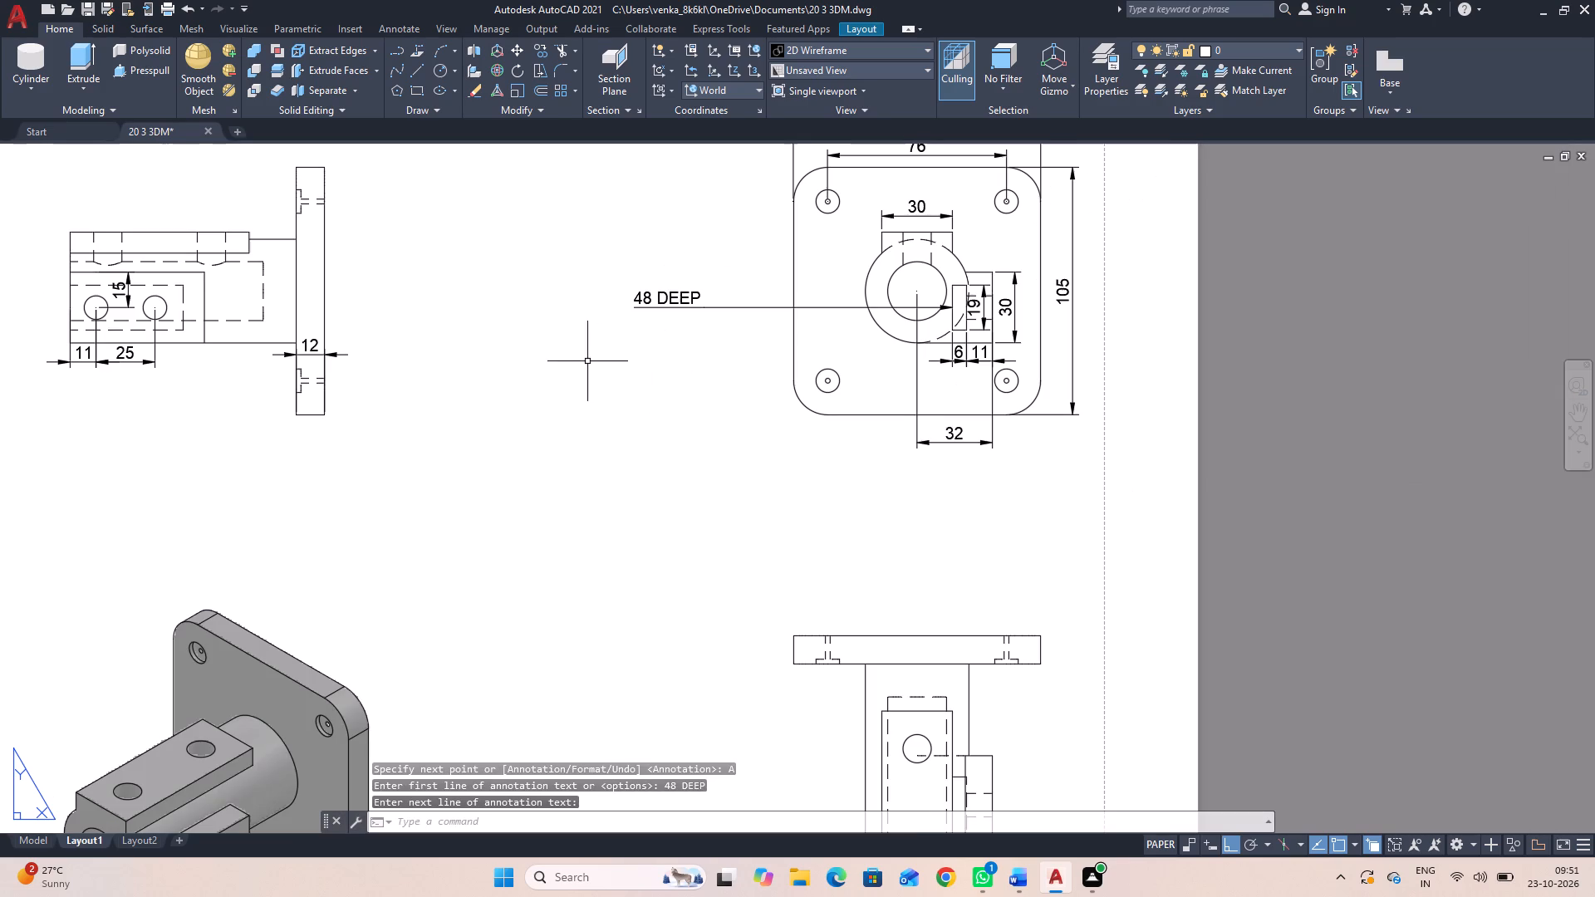
{"action": "scroll", "coordinate": [425, 409], "scroll_direction": "down", "scroll_amount": 1}
{"action": "middle_click_drag", "start_coordinate": [425, 409], "coordinate": [730, 431]}
{"action": "middle_click_drag", "start_coordinate": [731, 435], "coordinate": [742, 415]}
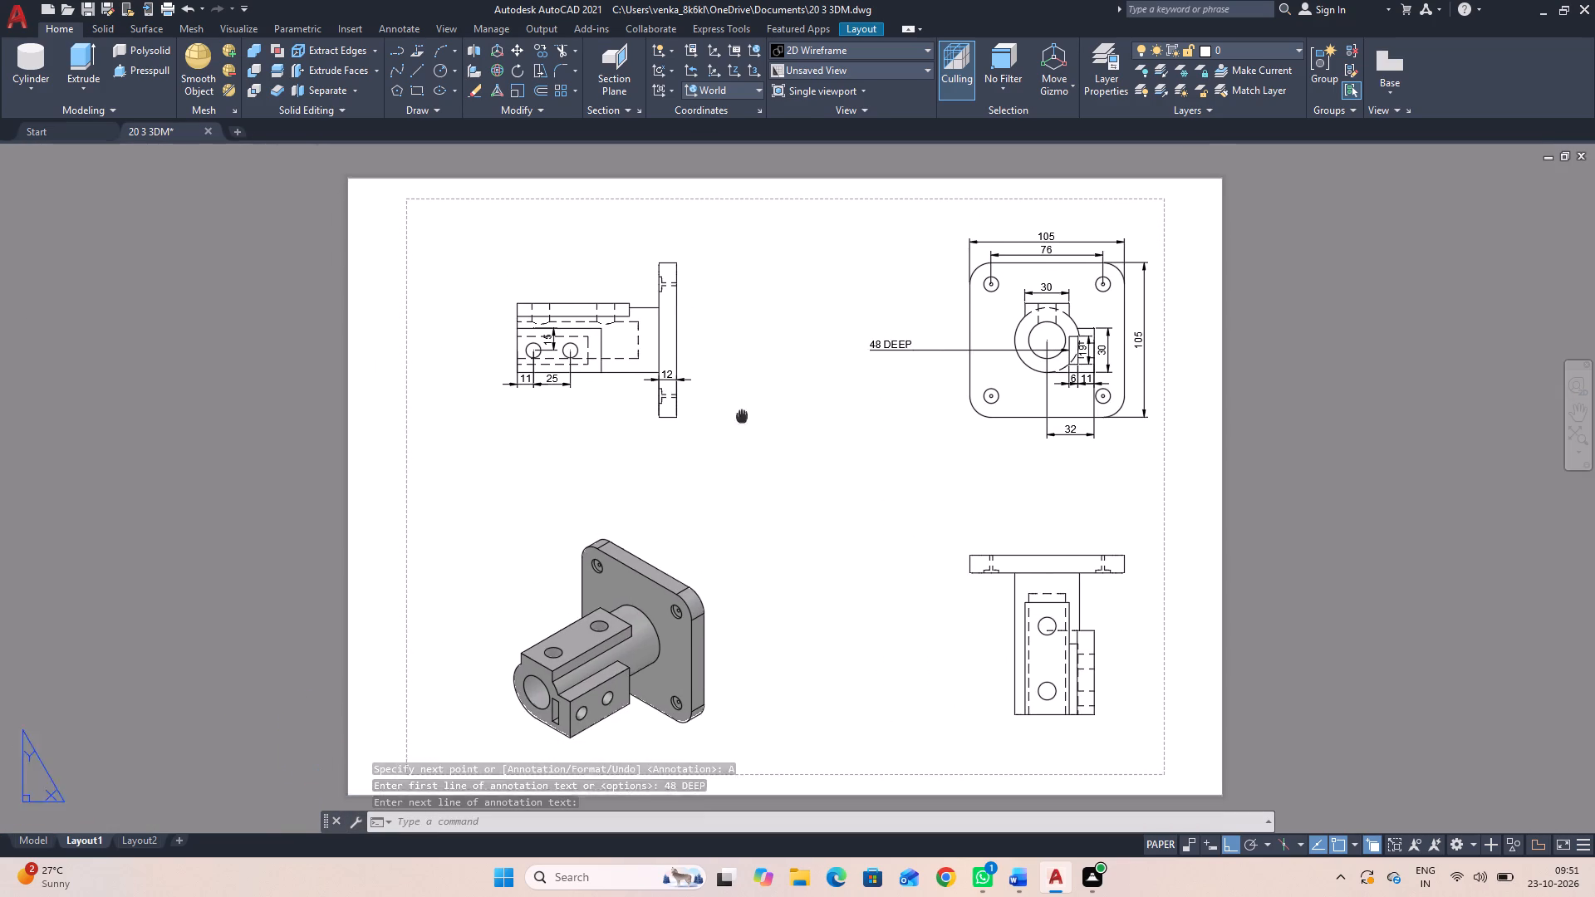
{"action": "middle_click_drag", "start_coordinate": [744, 407], "coordinate": [739, 393]}
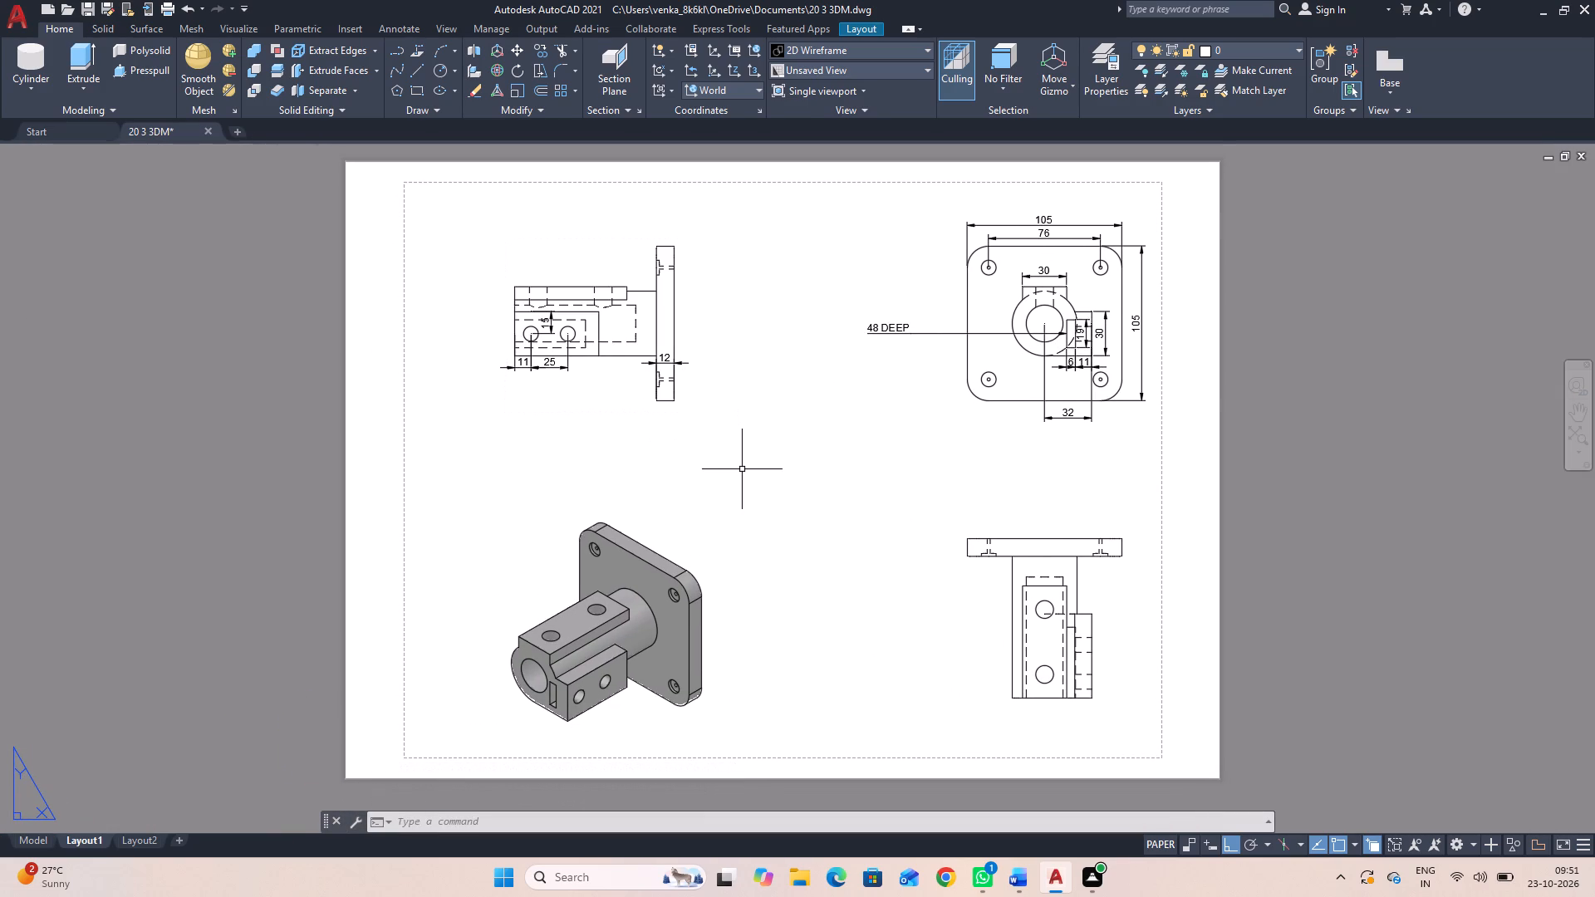
{"action": "key", "text": "d"}
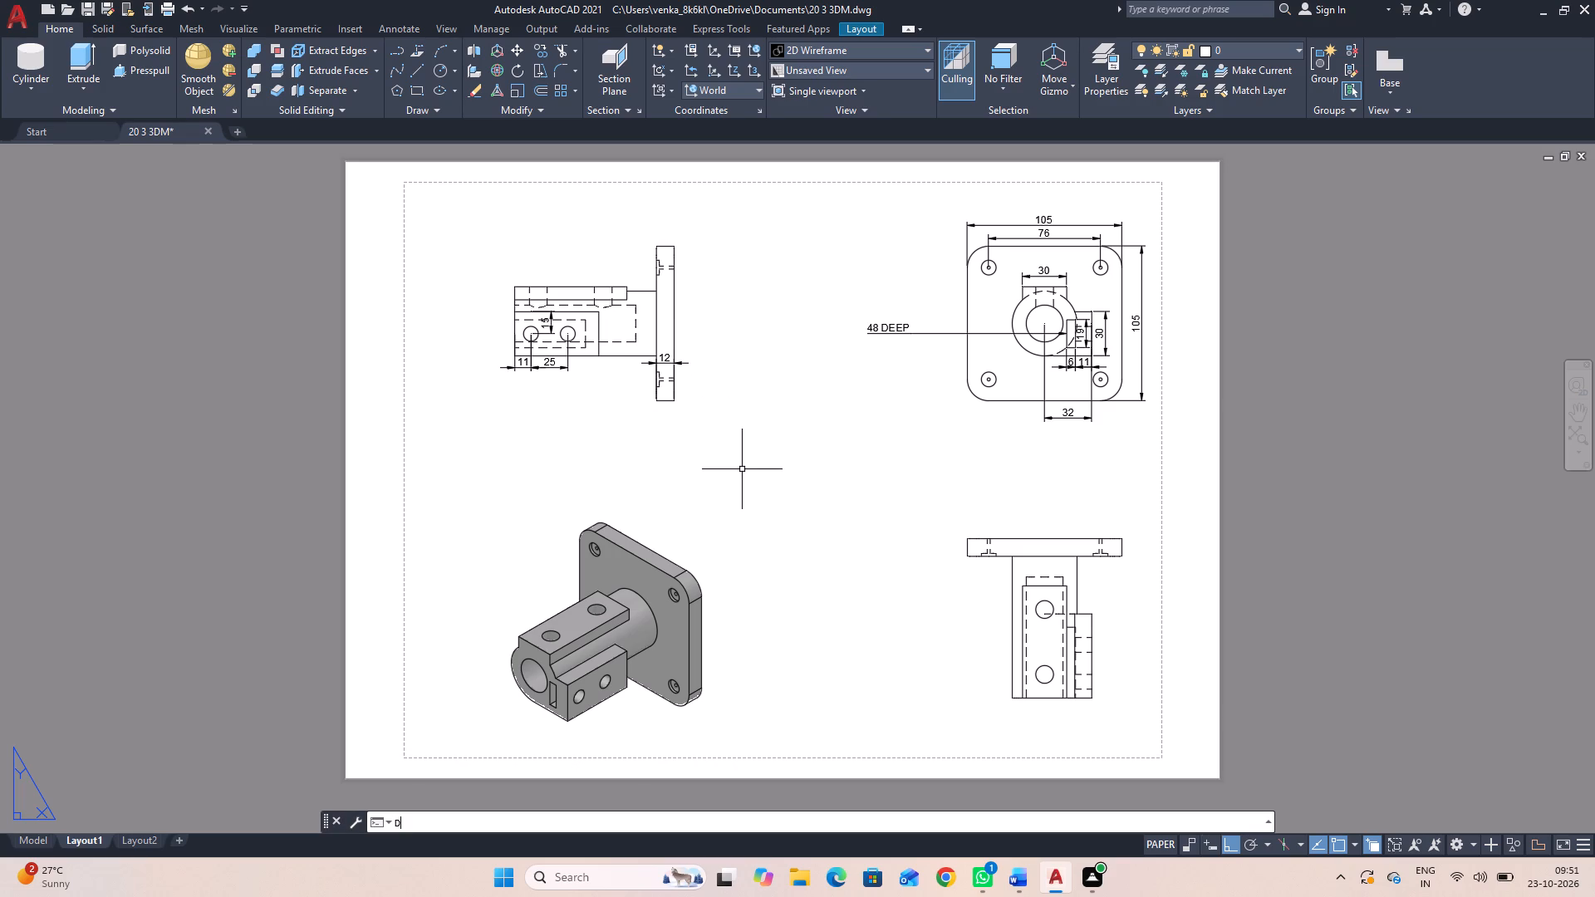
{"action": "key", "text": "d"}
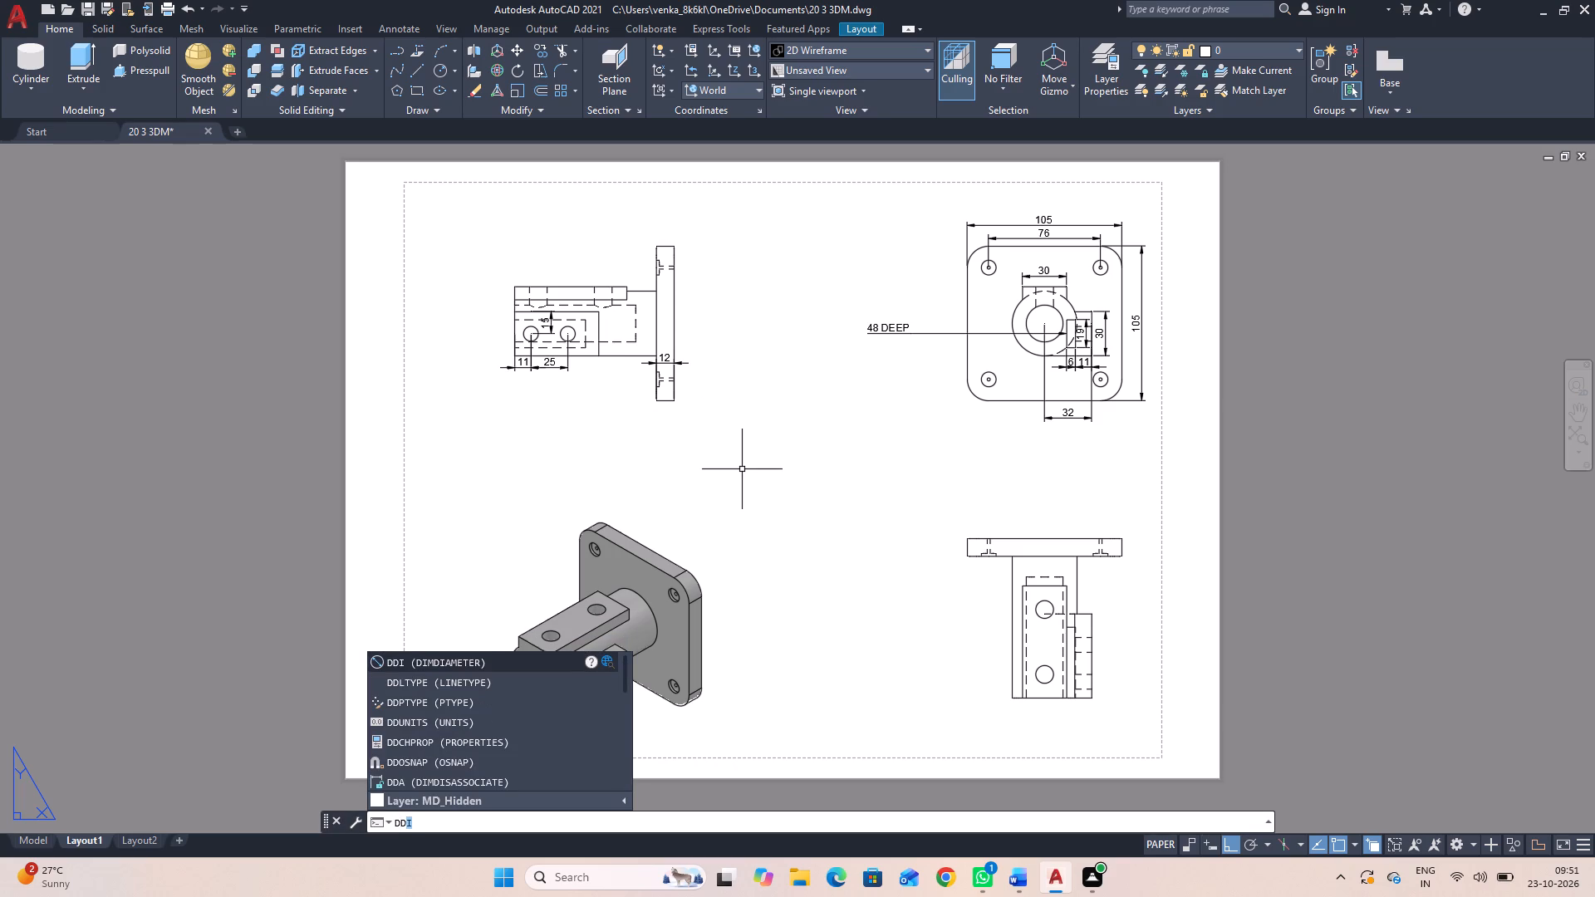
{"action": "key", "text": "i"}
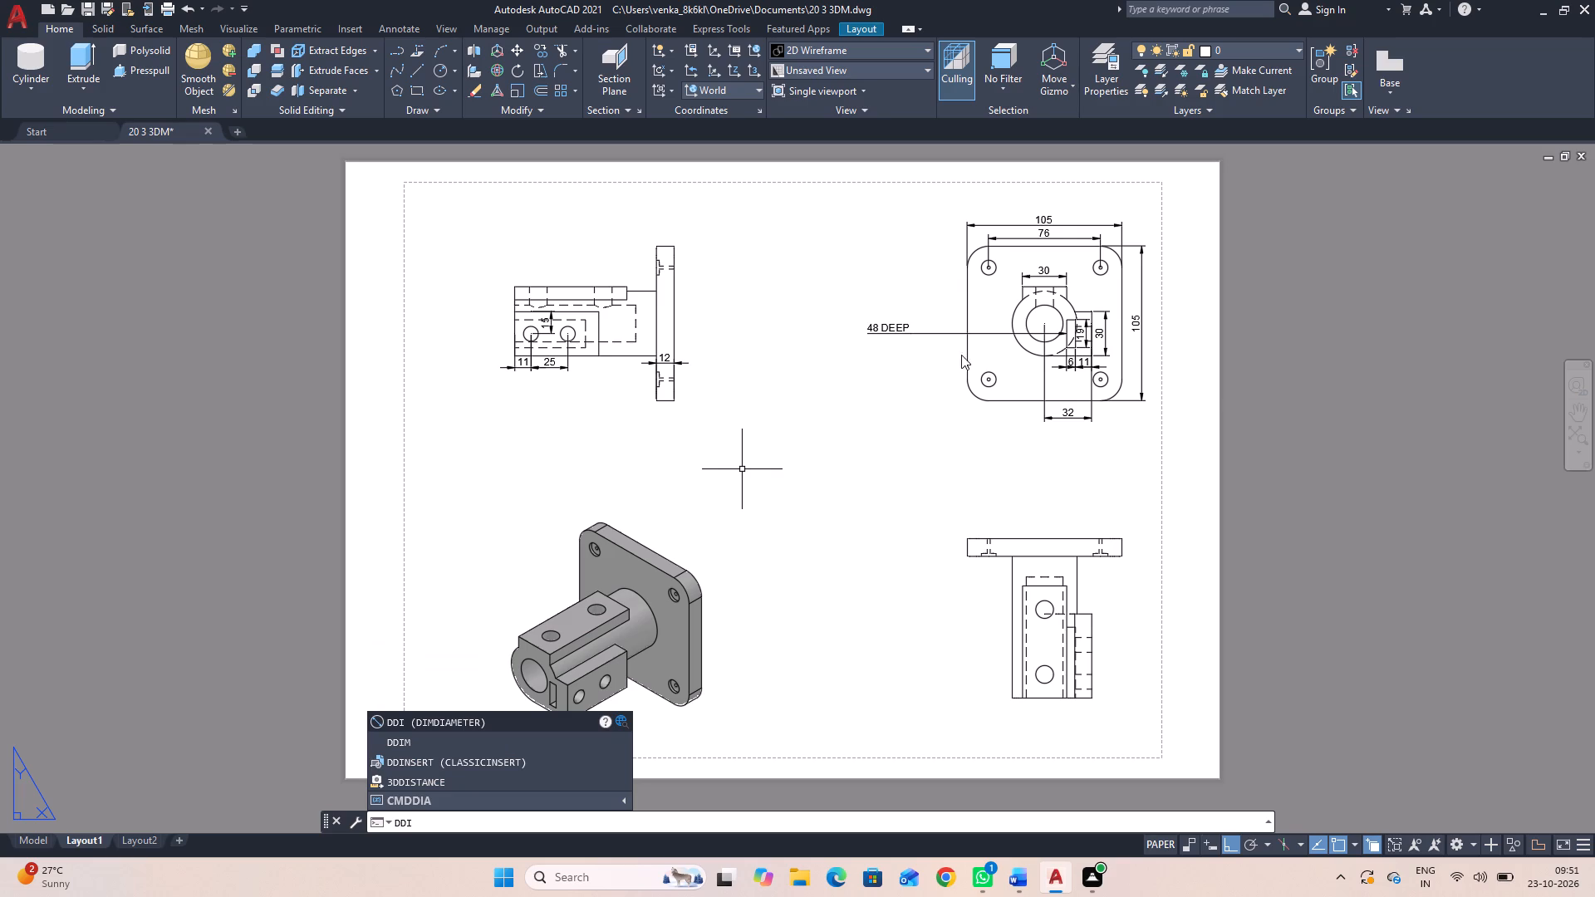
{"action": "left_click", "coordinate": [869, 453]}
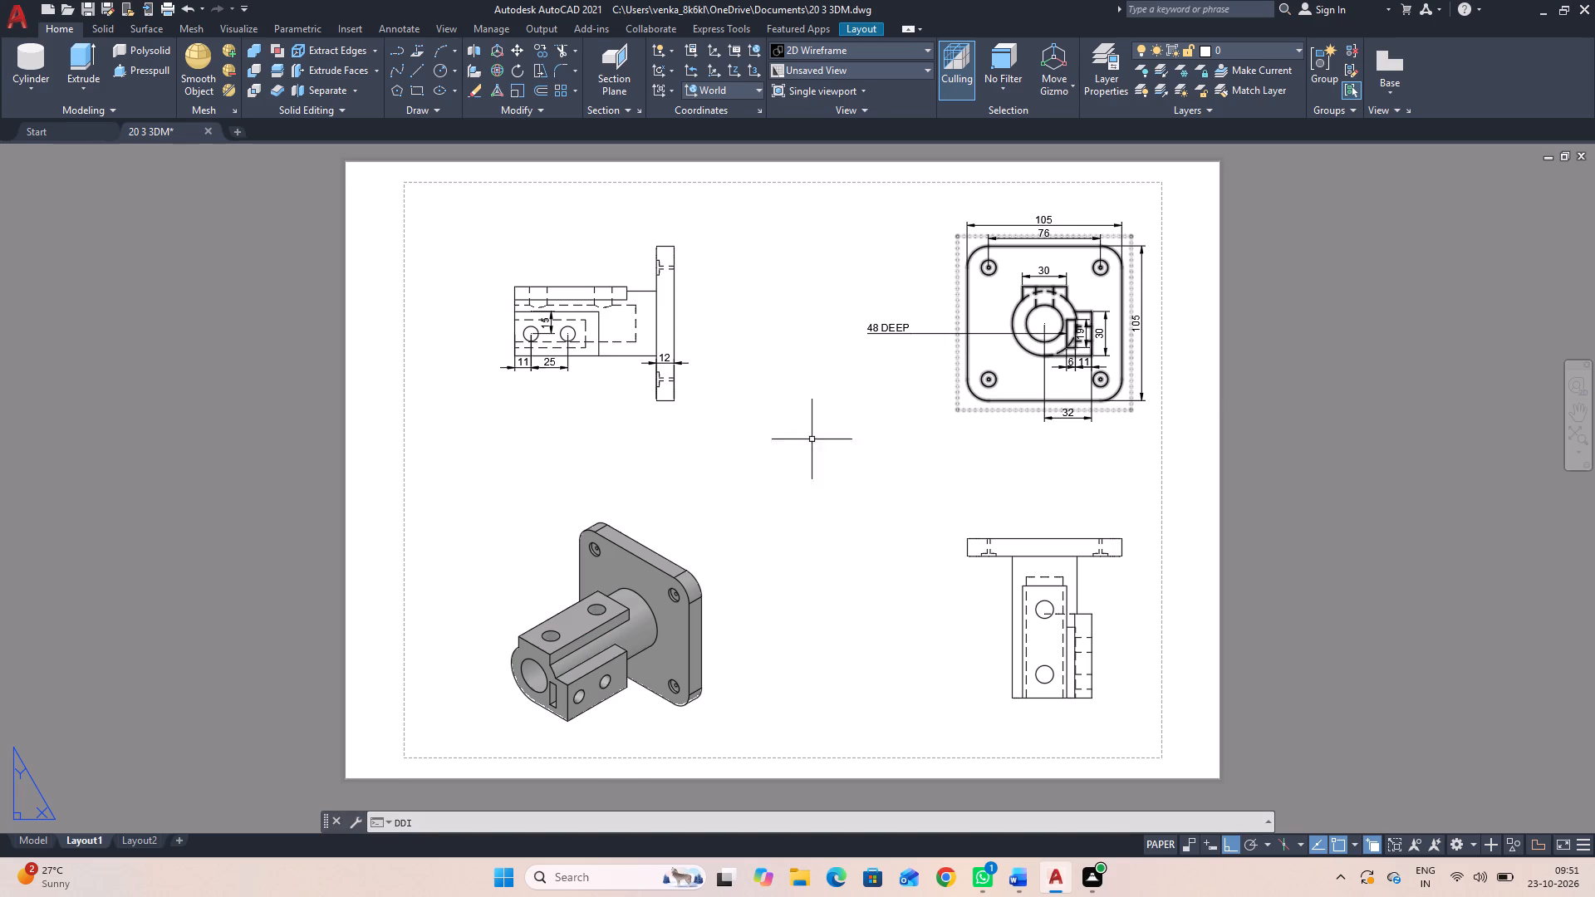
{"action": "key", "text": "Return"}
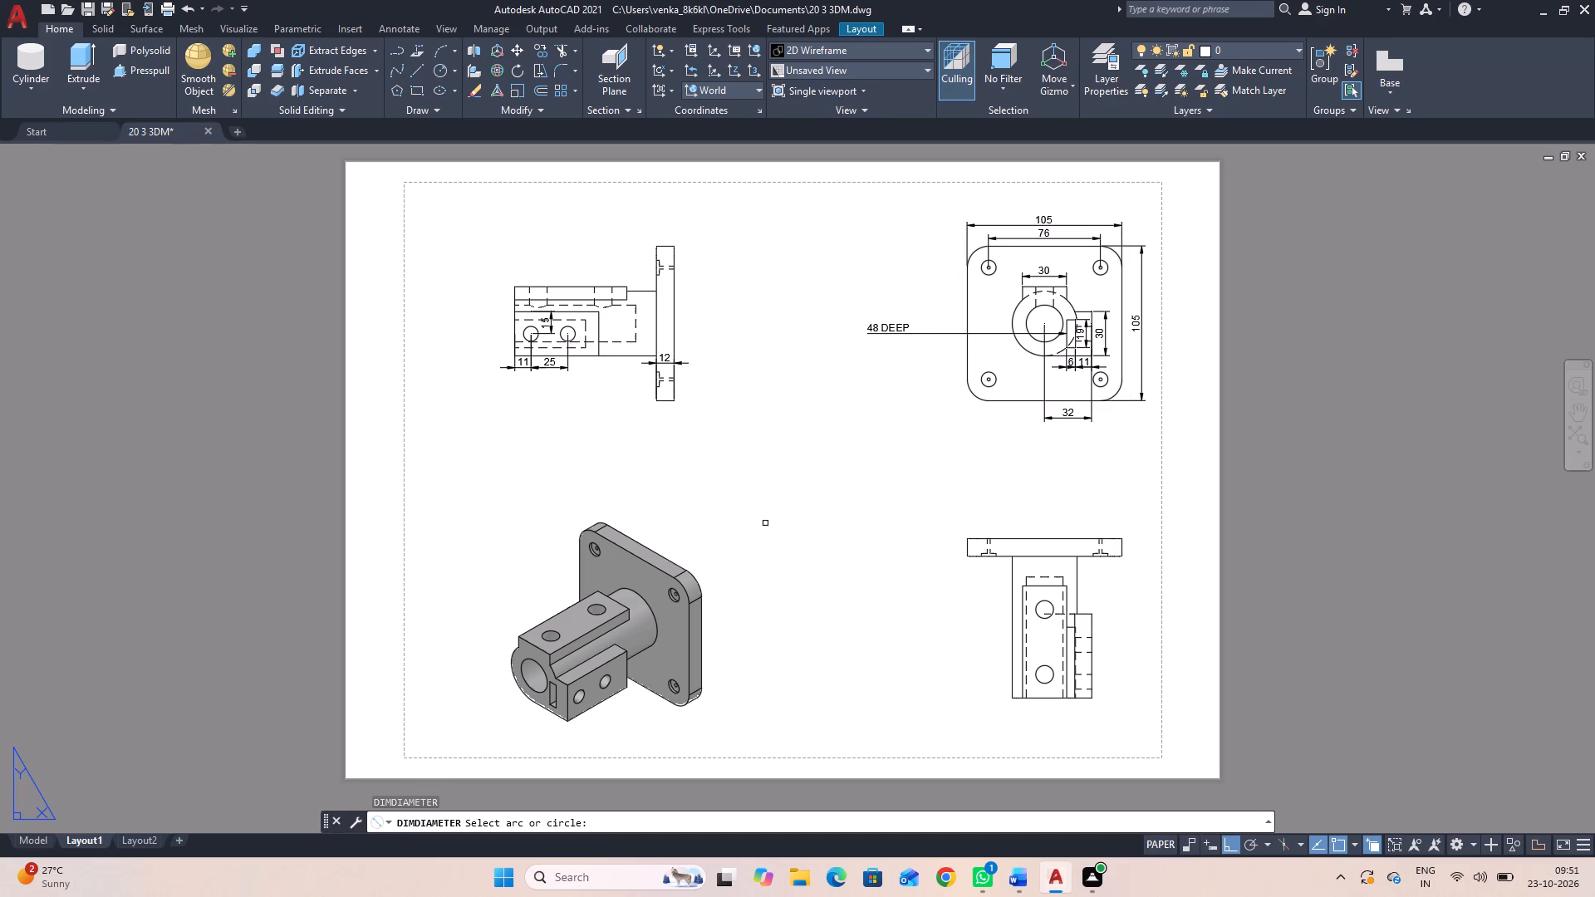
{"action": "left_click", "coordinate": [1028, 318]}
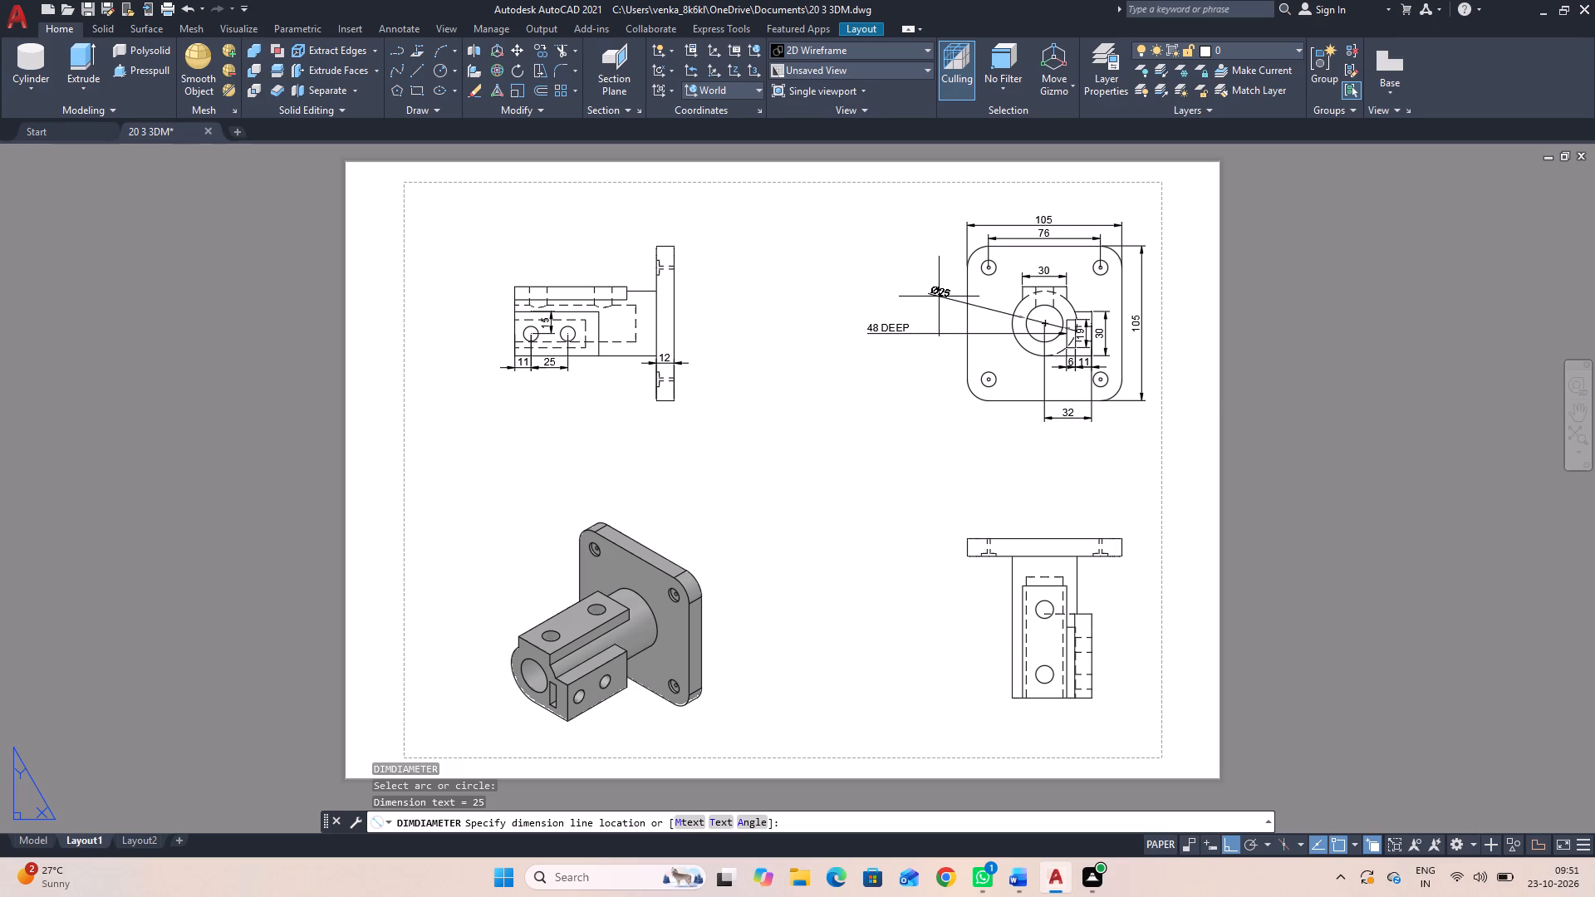
{"action": "left_click", "coordinate": [933, 298]}
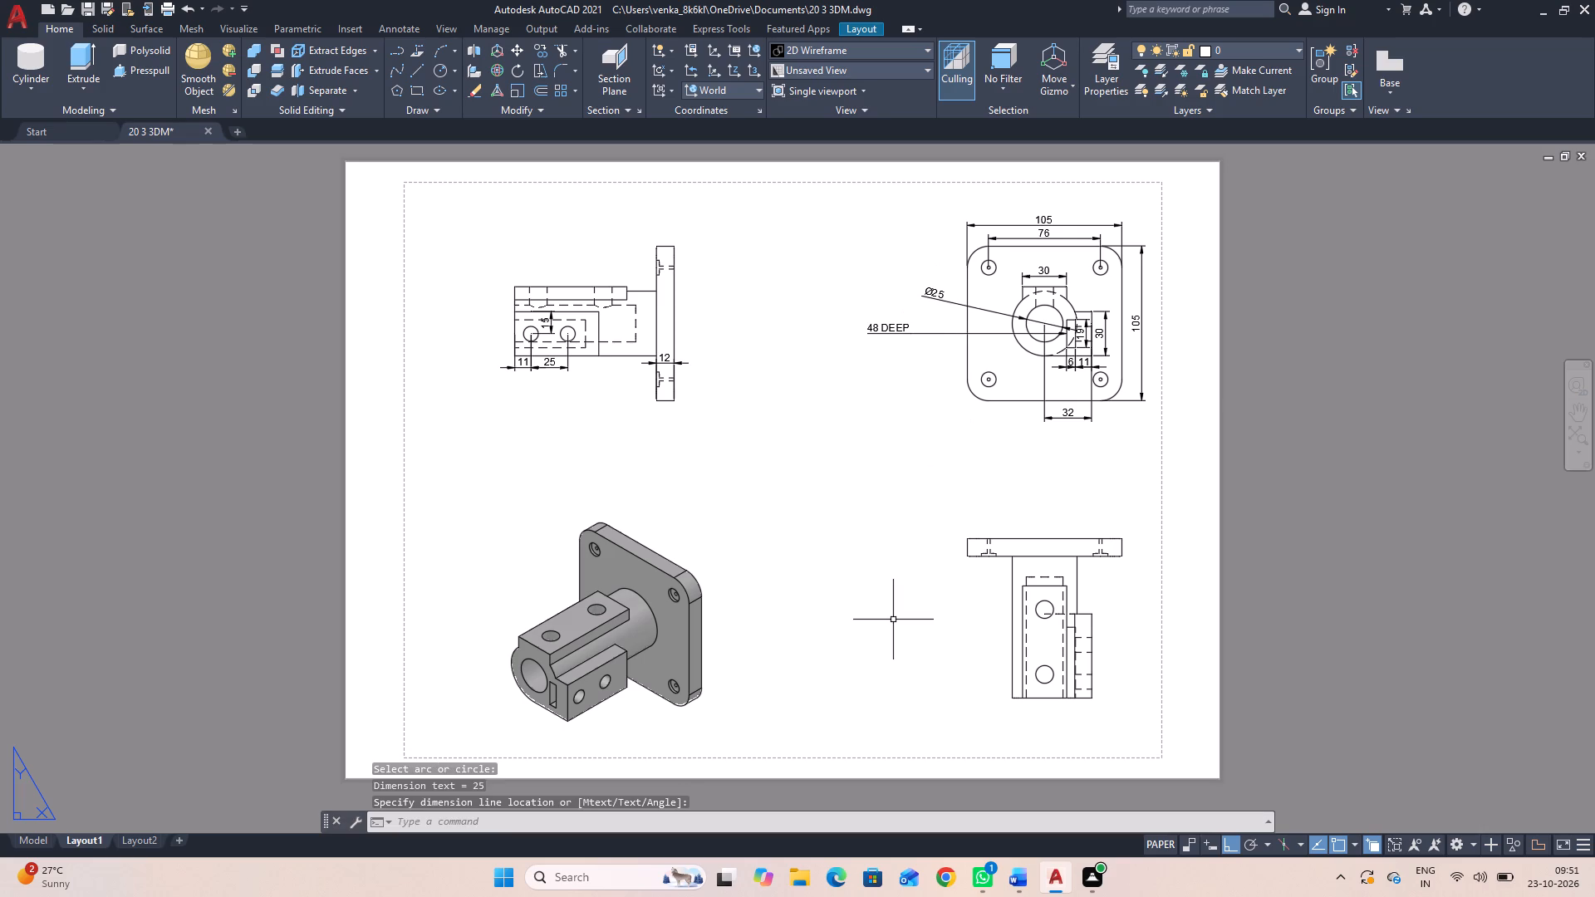
In the base view, add a radius dimension to the boss's outer arc, placed outside the plate below the 48 DEEP note.
{"action": "type", "text": "DRA"}
{"action": "key", "text": "space"}
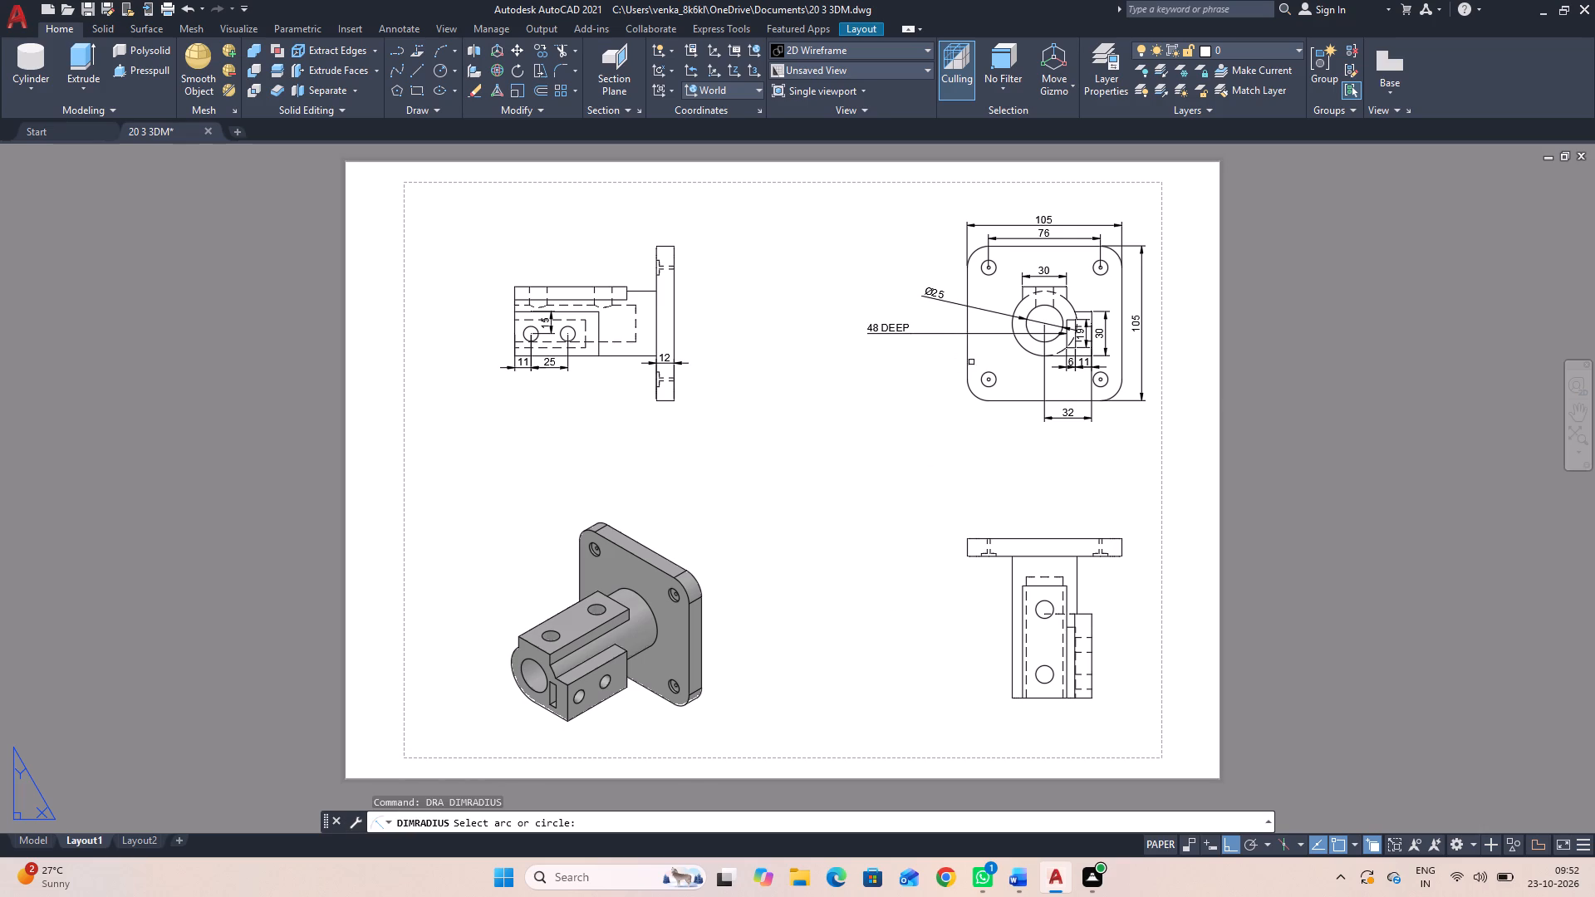
{"action": "left_click", "coordinate": [1022, 347]}
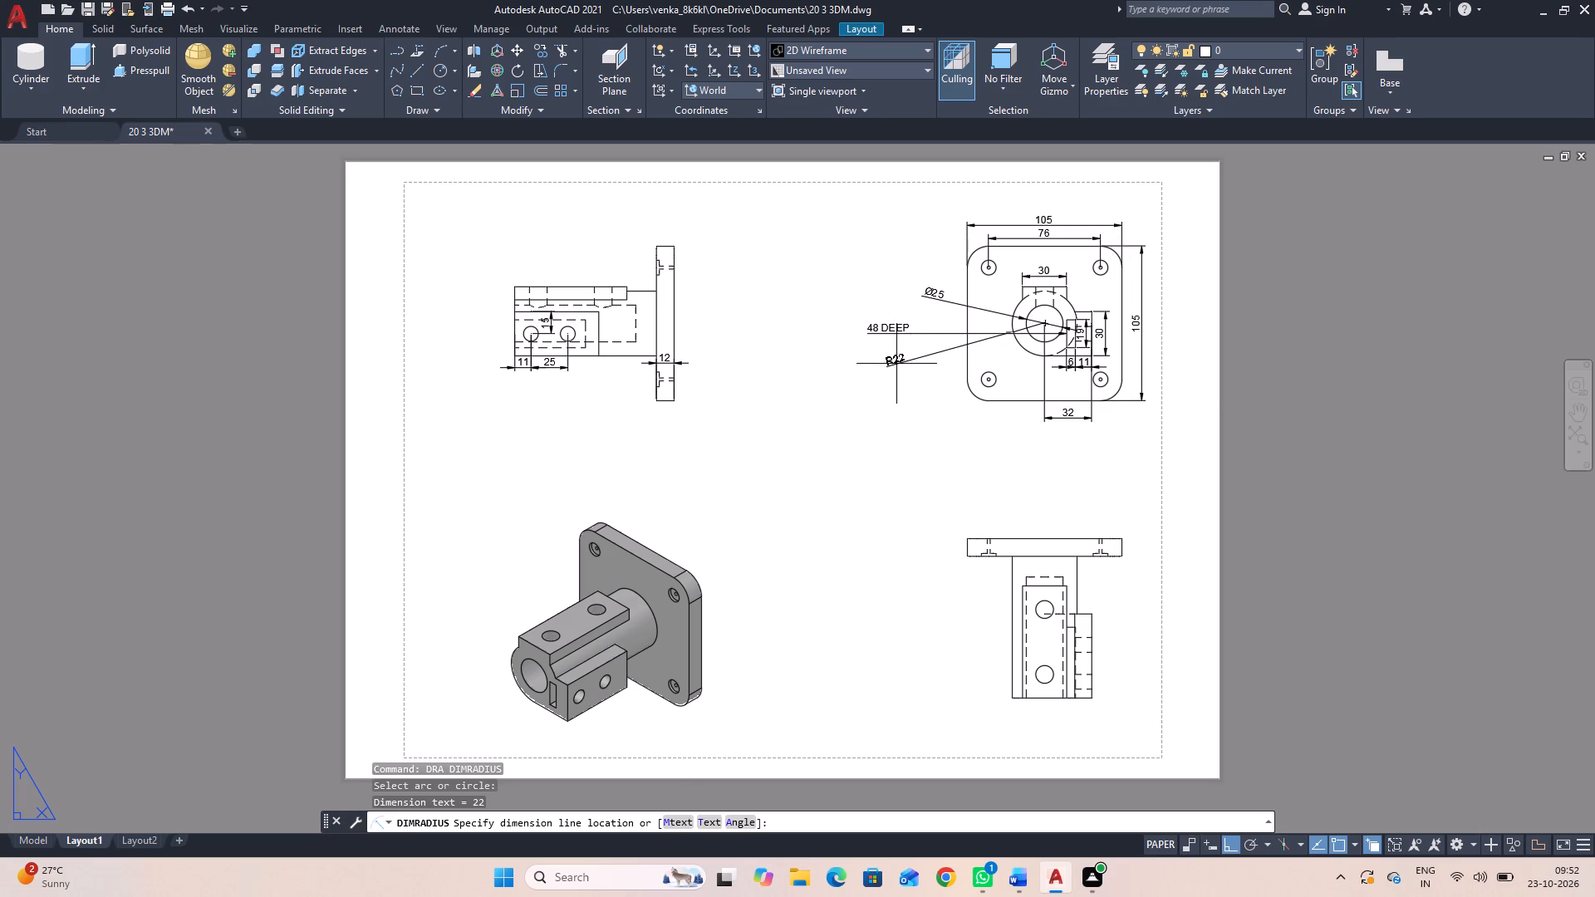
{"action": "left_click", "coordinate": [896, 365]}
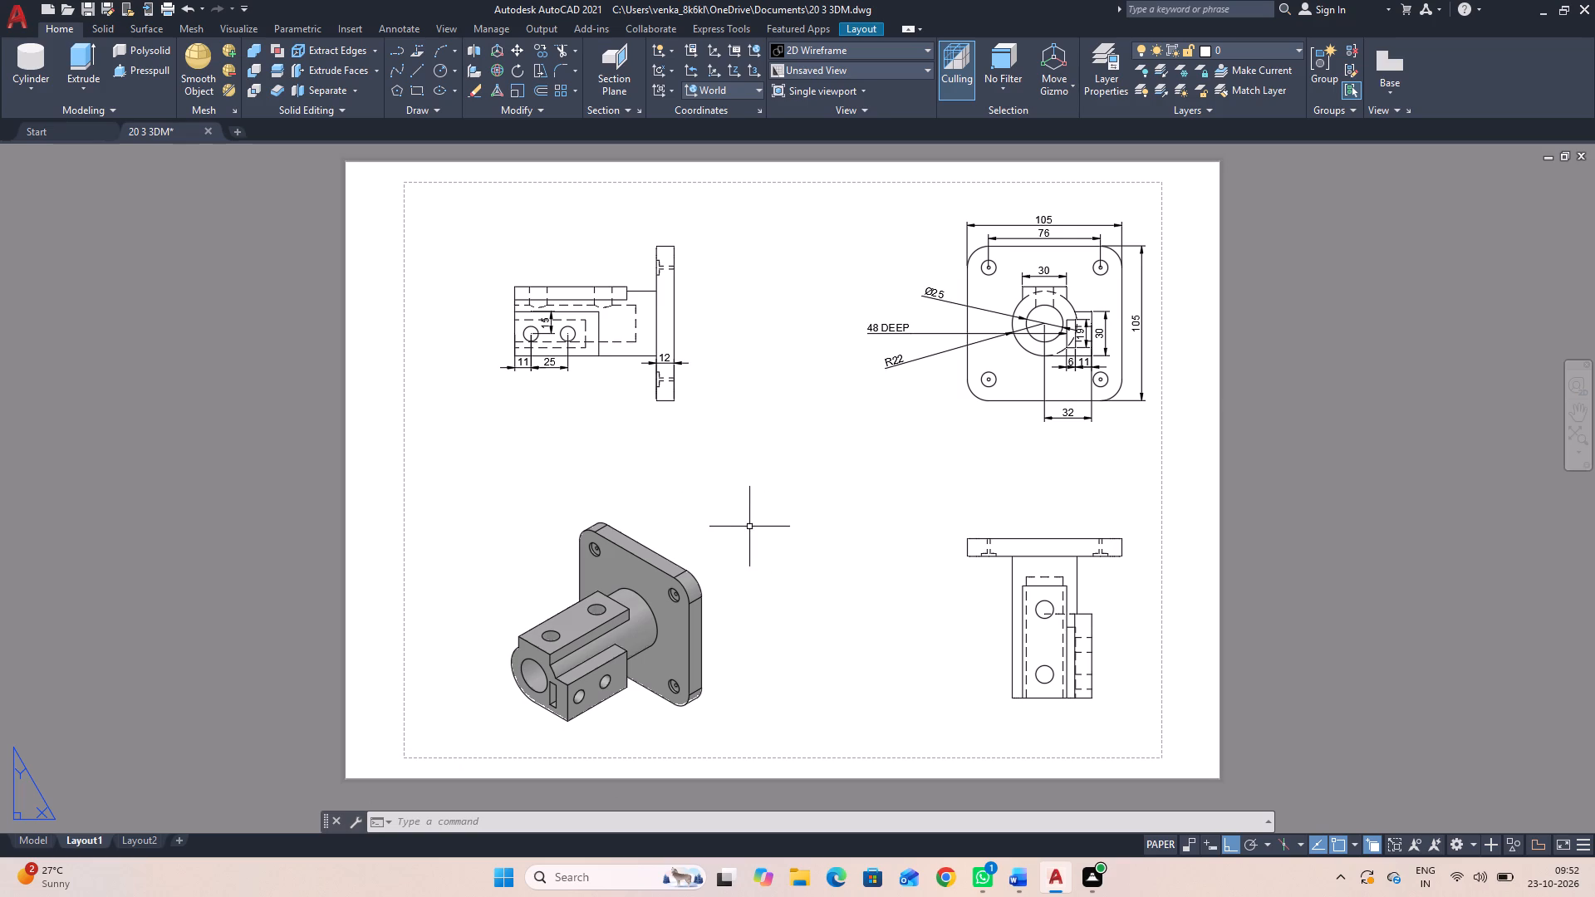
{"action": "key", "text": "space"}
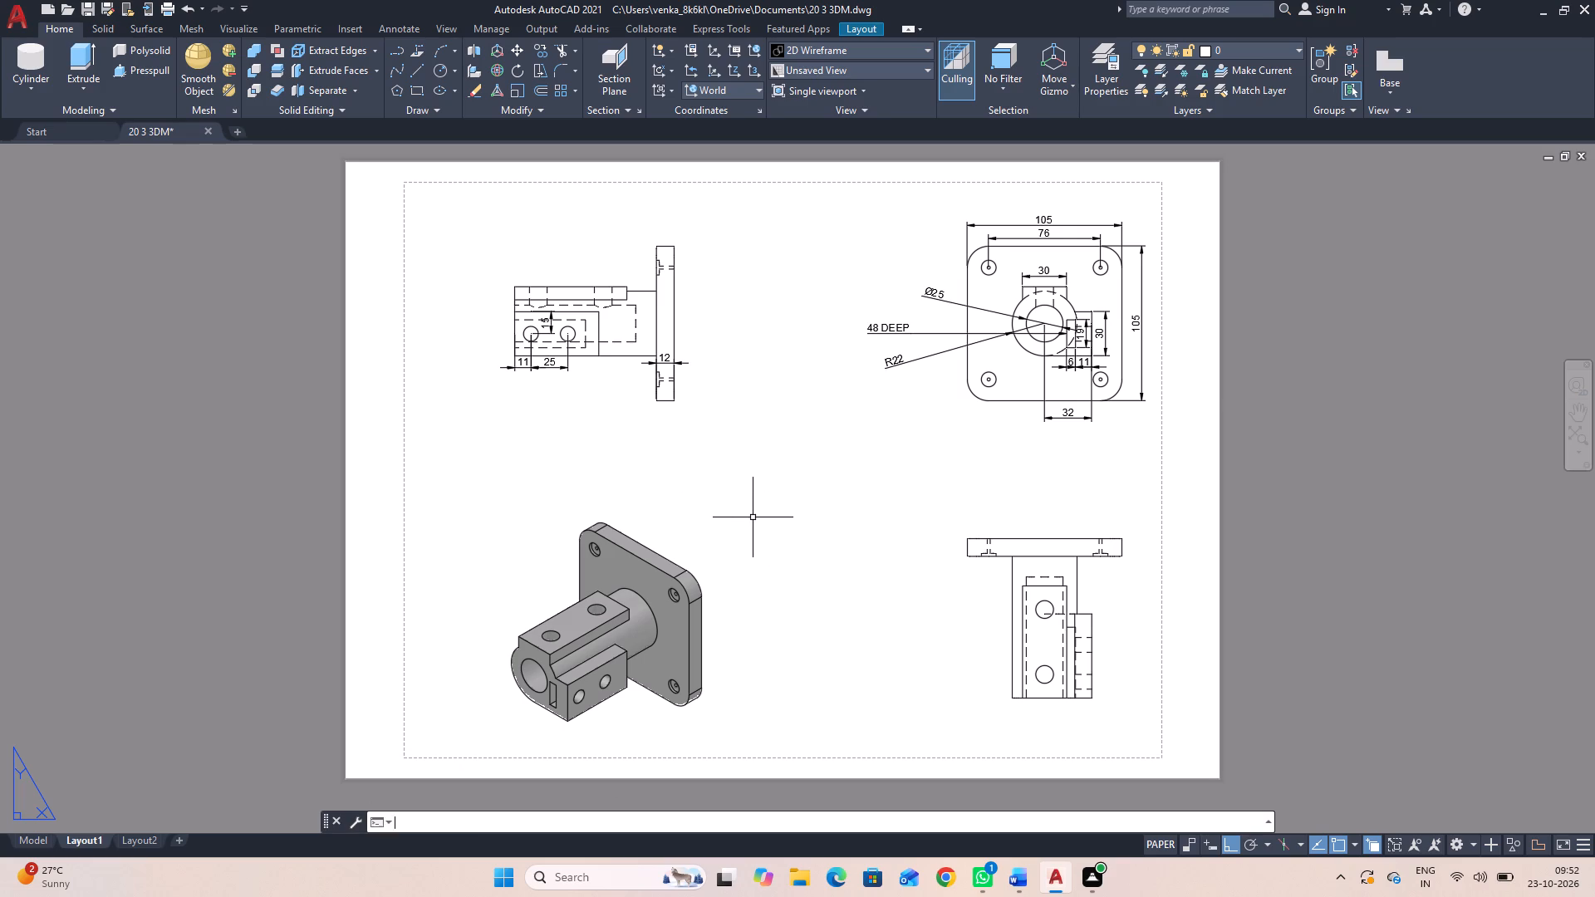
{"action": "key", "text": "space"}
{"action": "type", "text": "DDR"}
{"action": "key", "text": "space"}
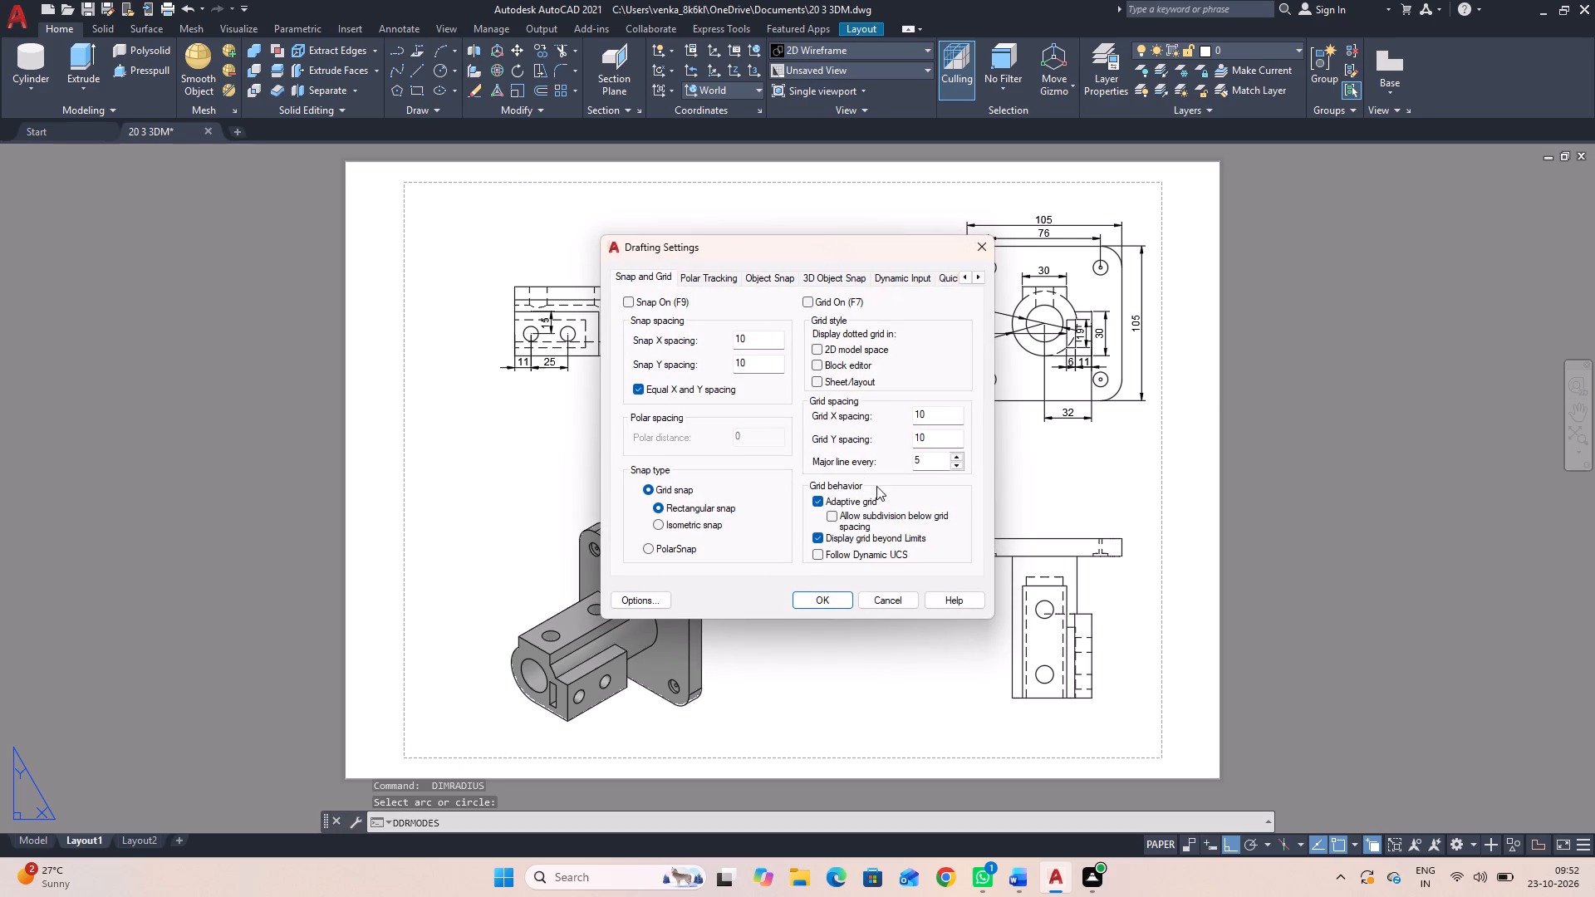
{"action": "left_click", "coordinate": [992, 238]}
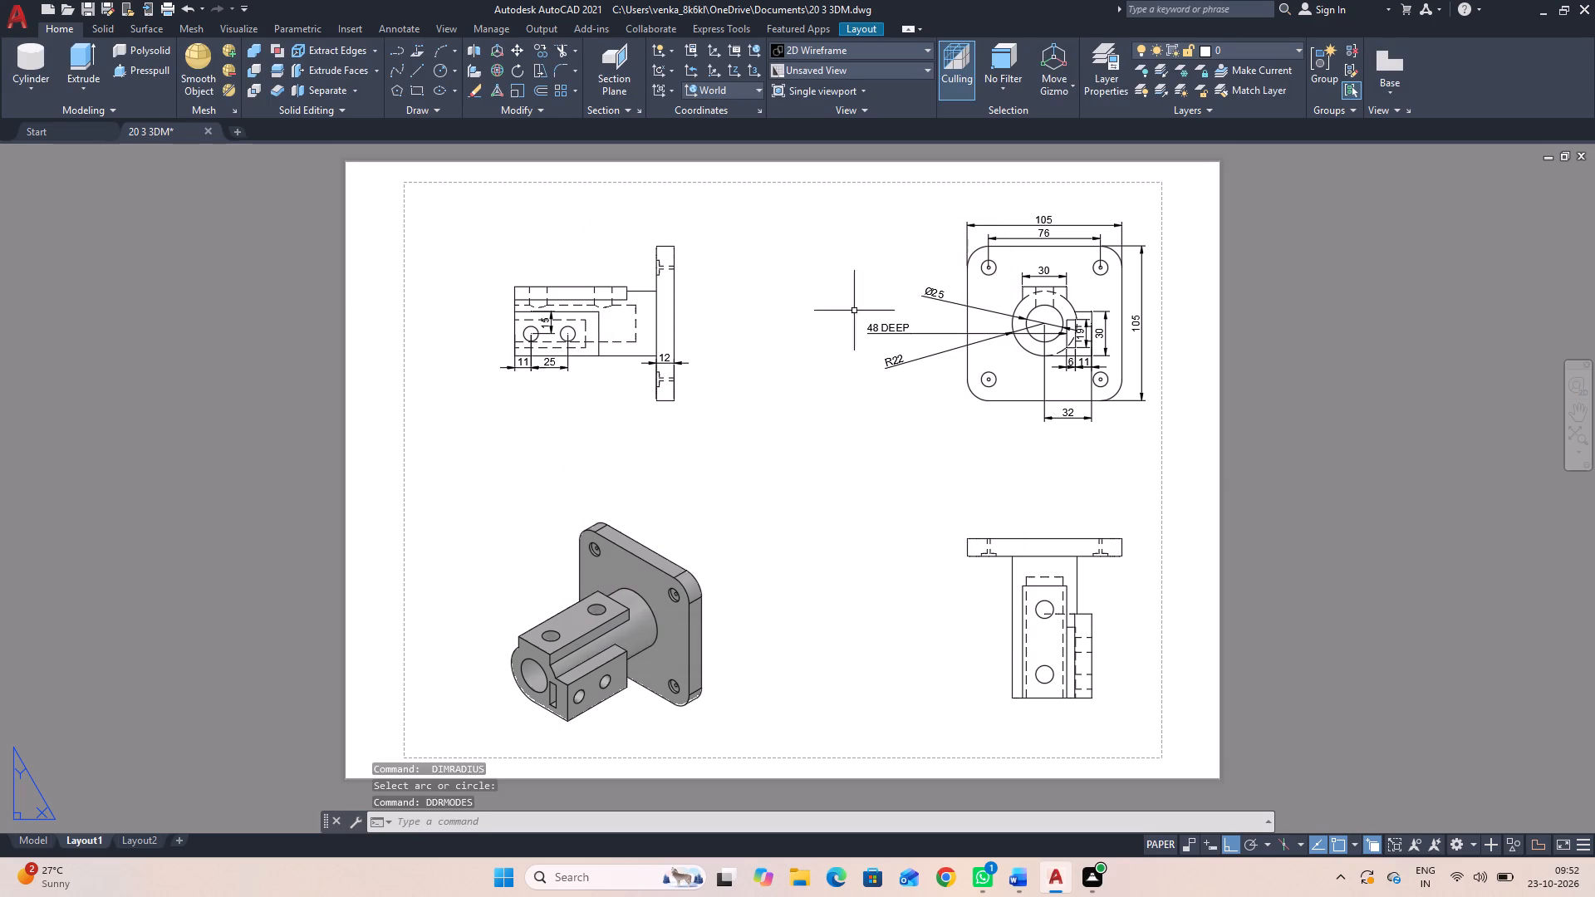
In the base view, add a diameter dimension to the plate's lower-left hole's outer circle, extended horizontally outside the plate.
{"action": "type", "text": "DDI"}
{"action": "key", "text": "space"}
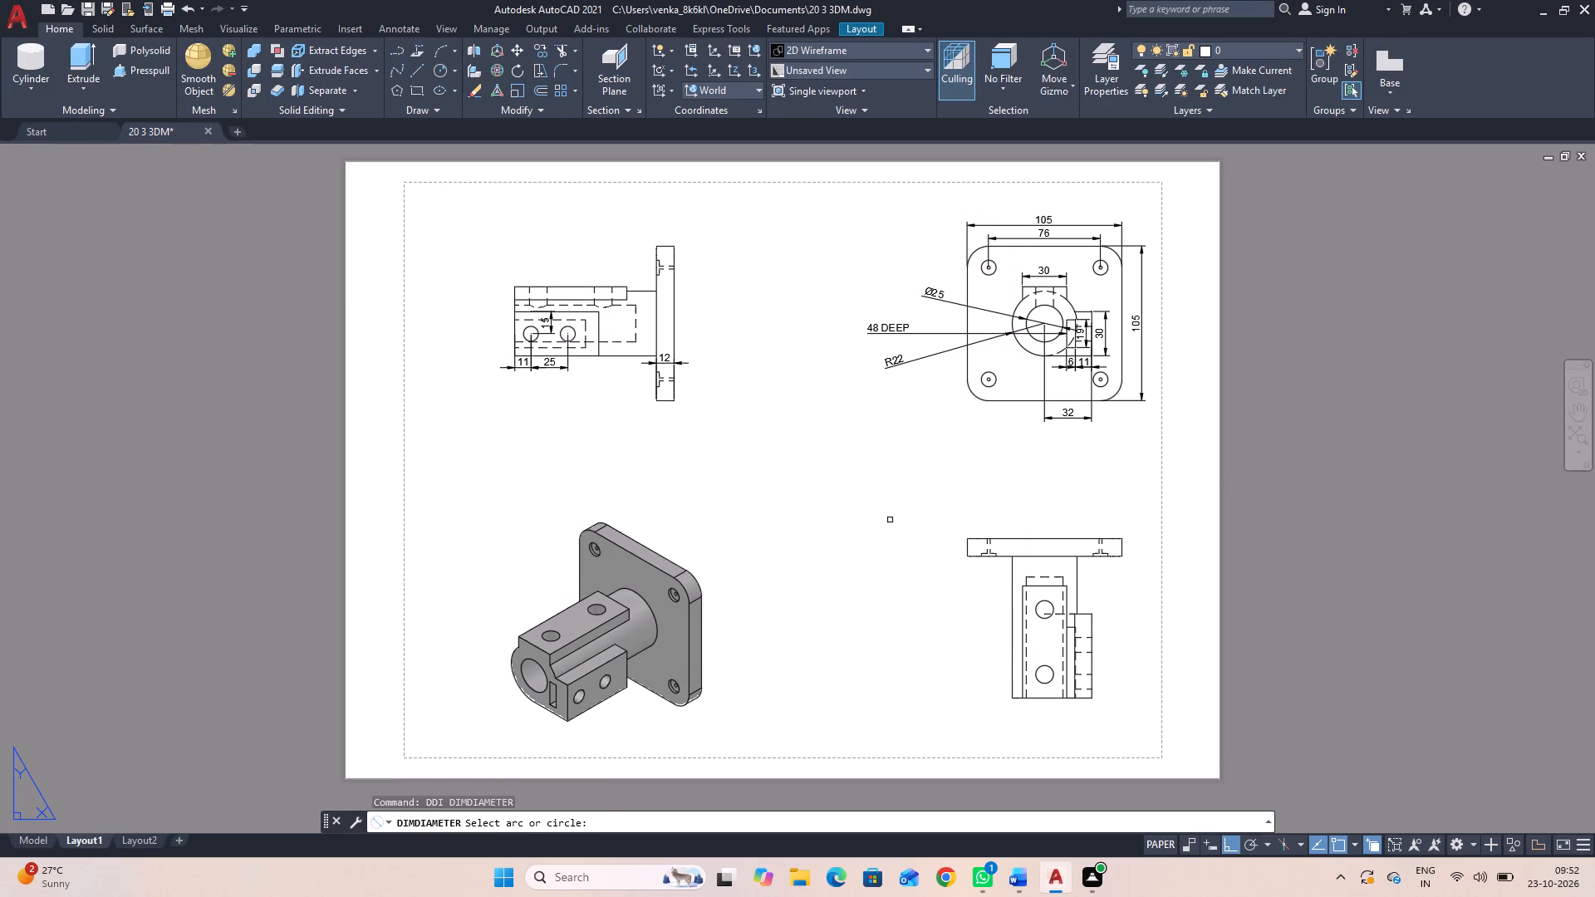
{"action": "left_click", "coordinate": [981, 383]}
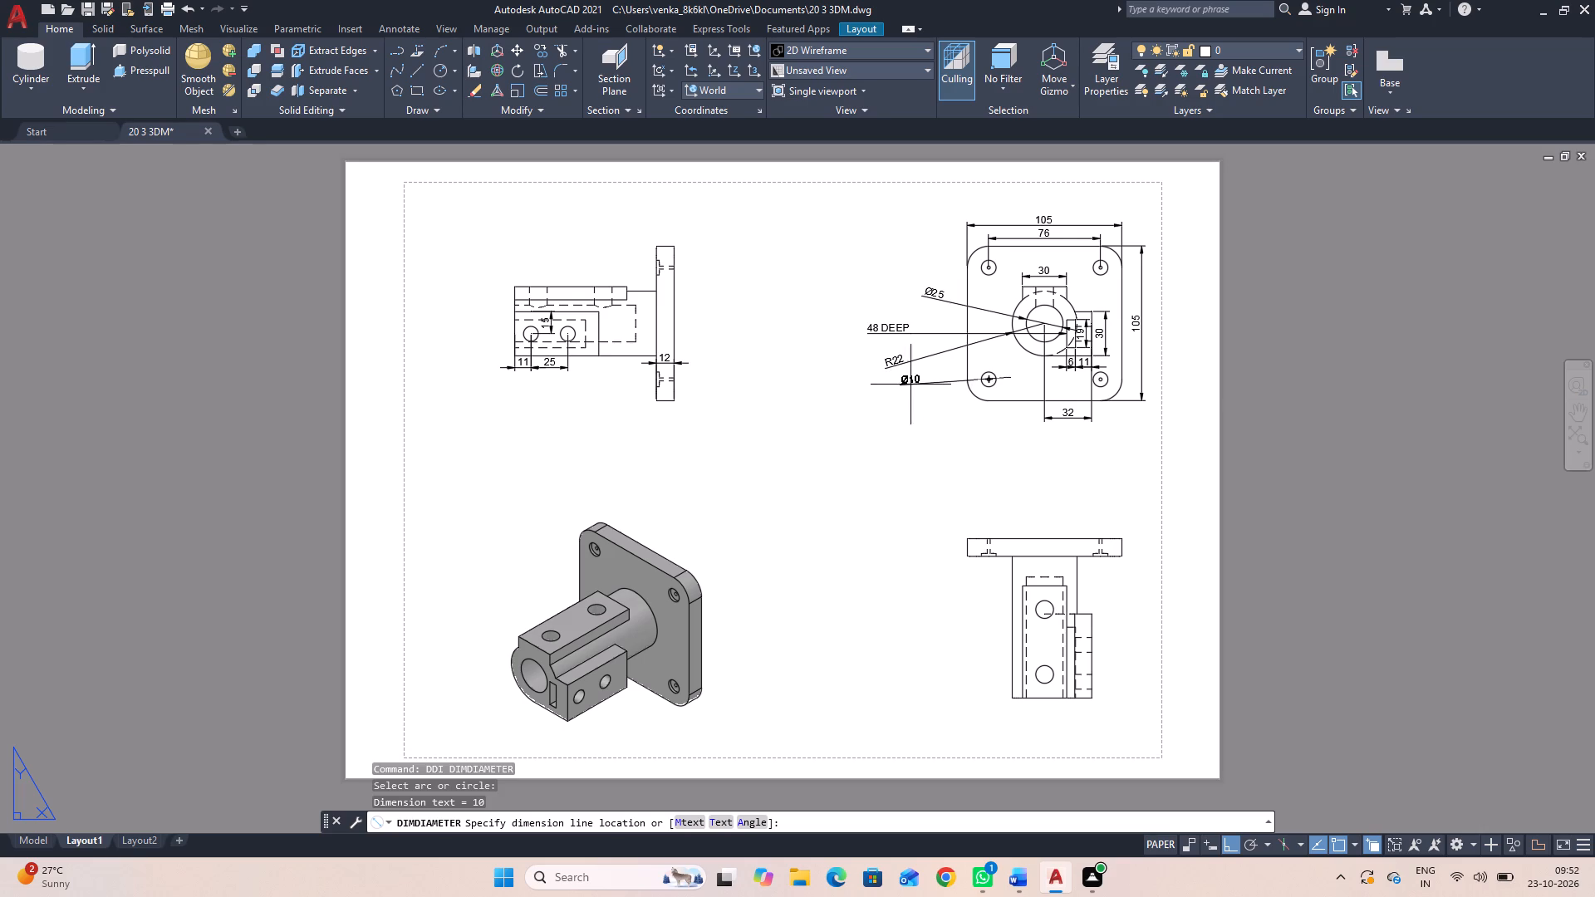
{"action": "left_click", "coordinate": [831, 376]}
Append DRILL,SPOTFACE to the text of the diameter dimension on the plate's lower-left hole in the base view.
{"action": "double_click", "coordinate": [838, 376]}
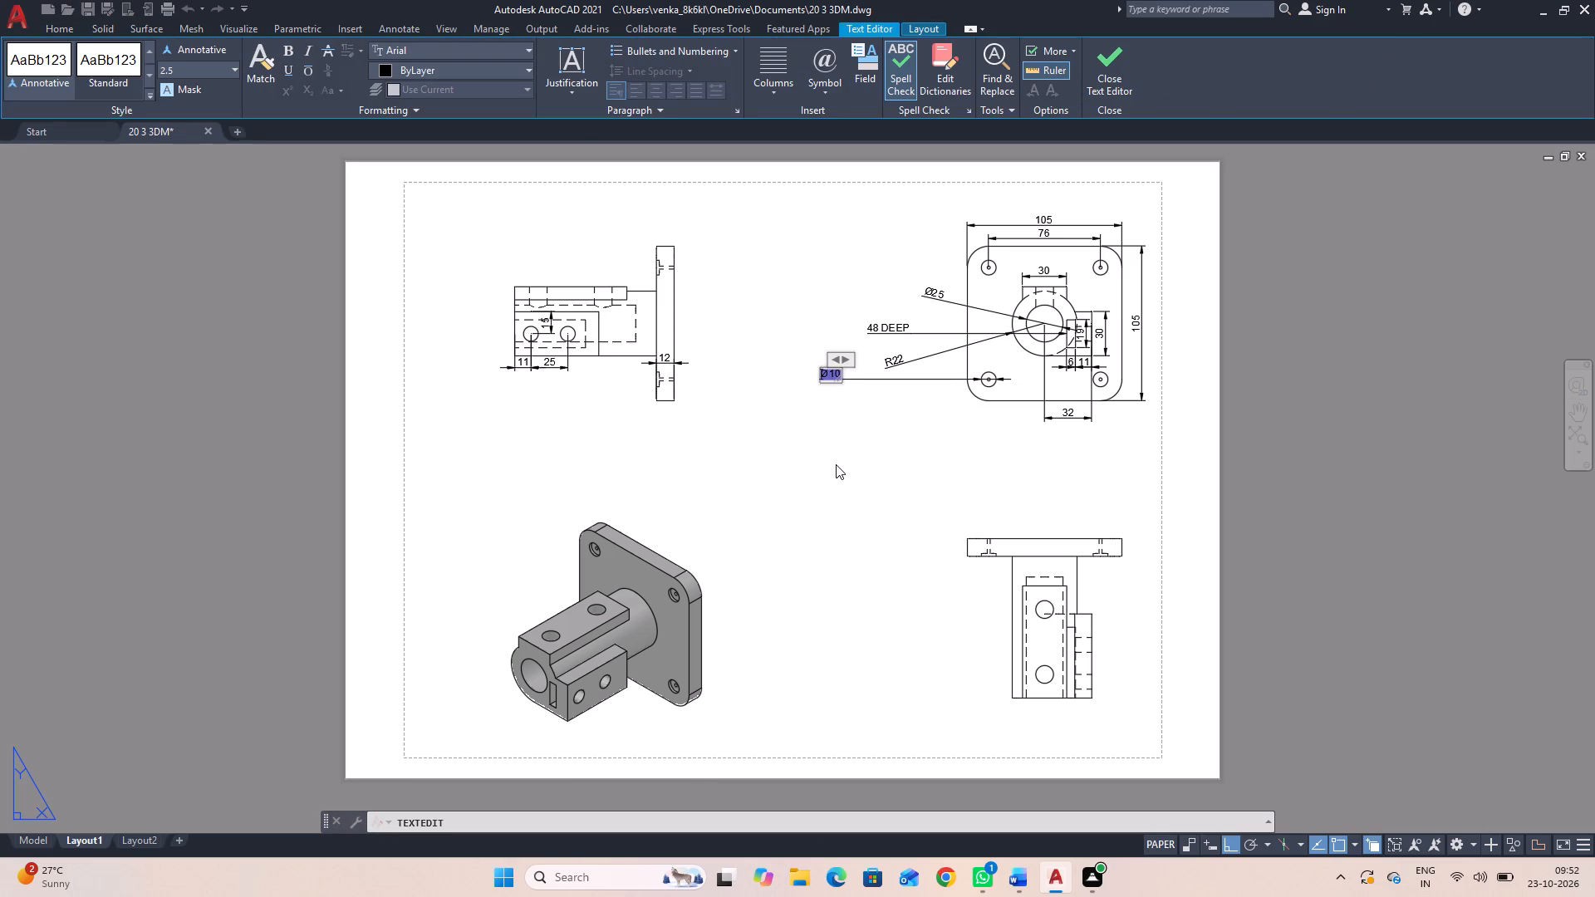
{"action": "key", "text": "Right"}
{"action": "key", "text": "space"}
{"action": "type", "text": "DRILL"}
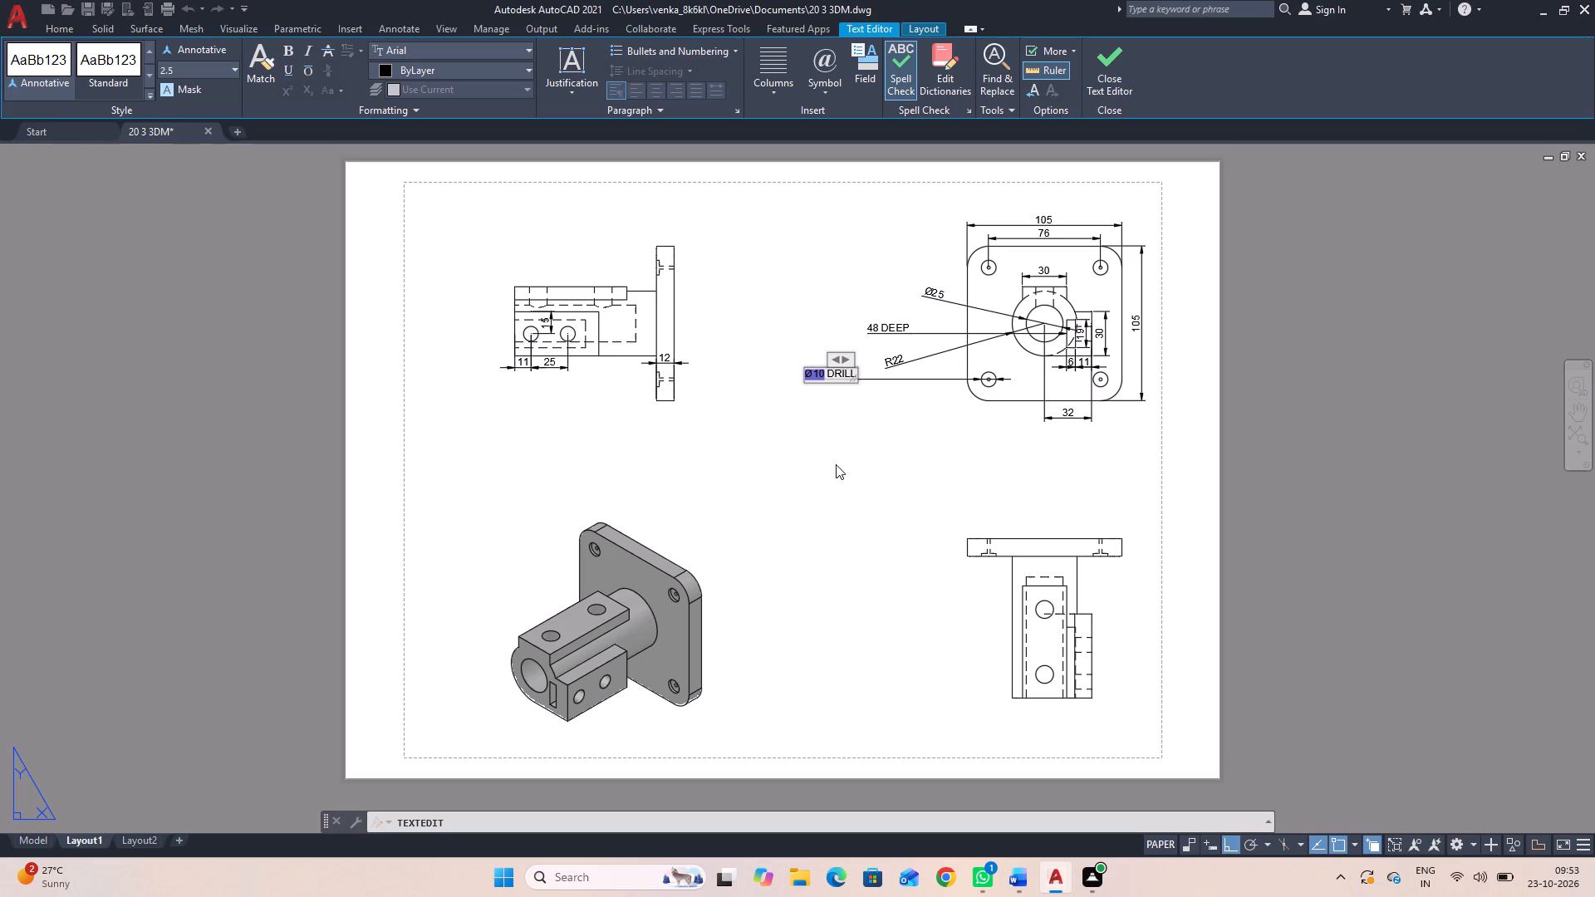
{"action": "key", "text": "comma"}
{"action": "key", "text": "s"}
{"action": "type", "text": "POTFAC"}
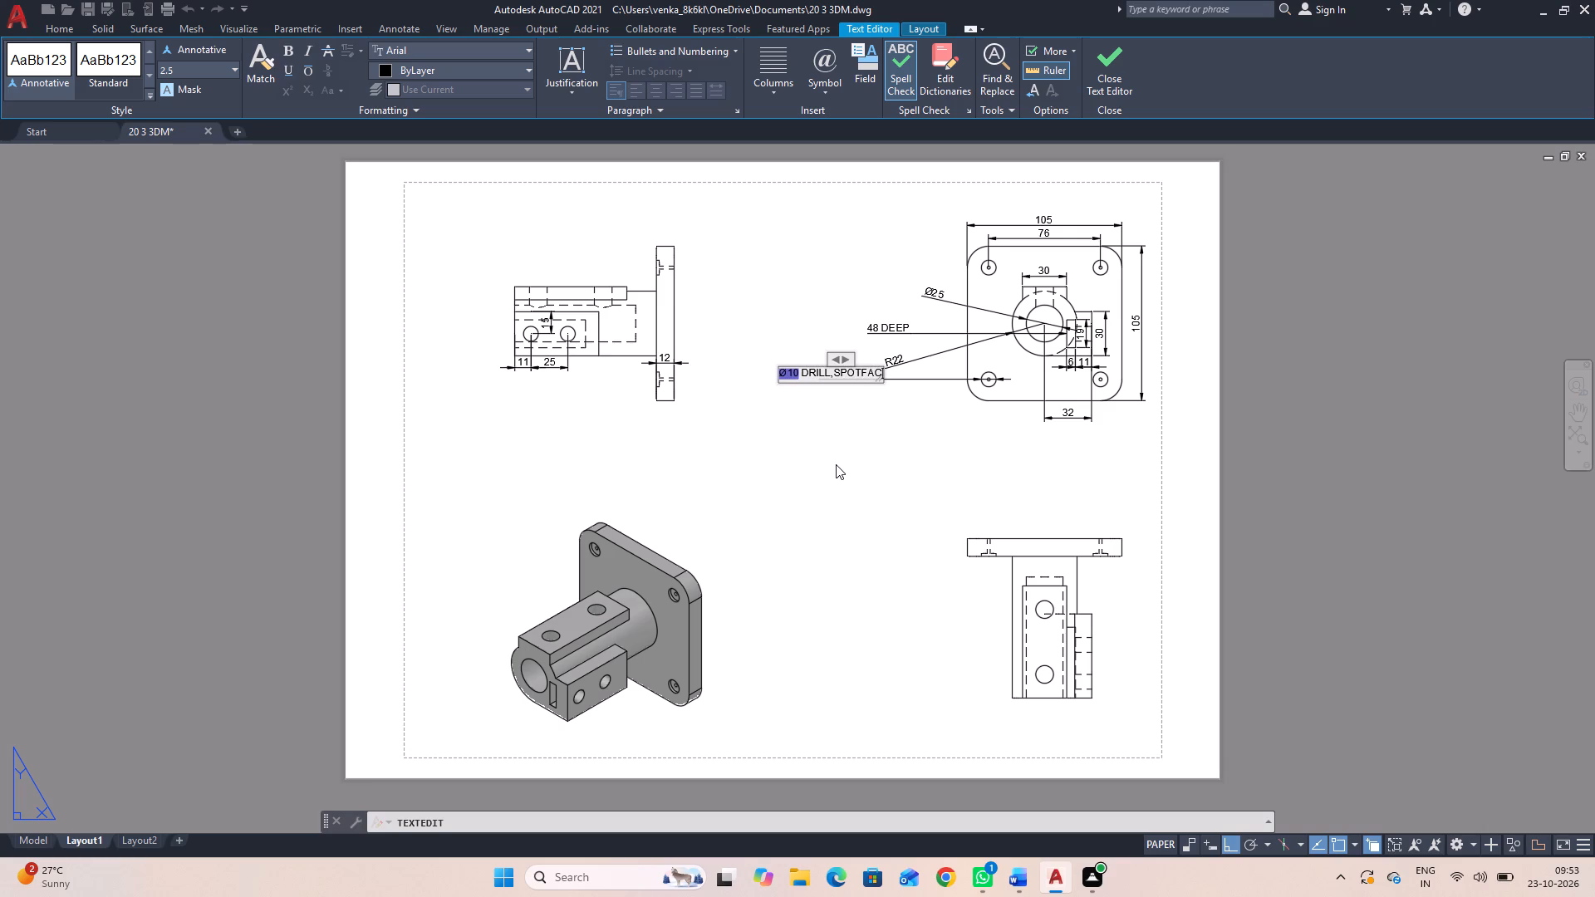
{"action": "key", "text": "e"}
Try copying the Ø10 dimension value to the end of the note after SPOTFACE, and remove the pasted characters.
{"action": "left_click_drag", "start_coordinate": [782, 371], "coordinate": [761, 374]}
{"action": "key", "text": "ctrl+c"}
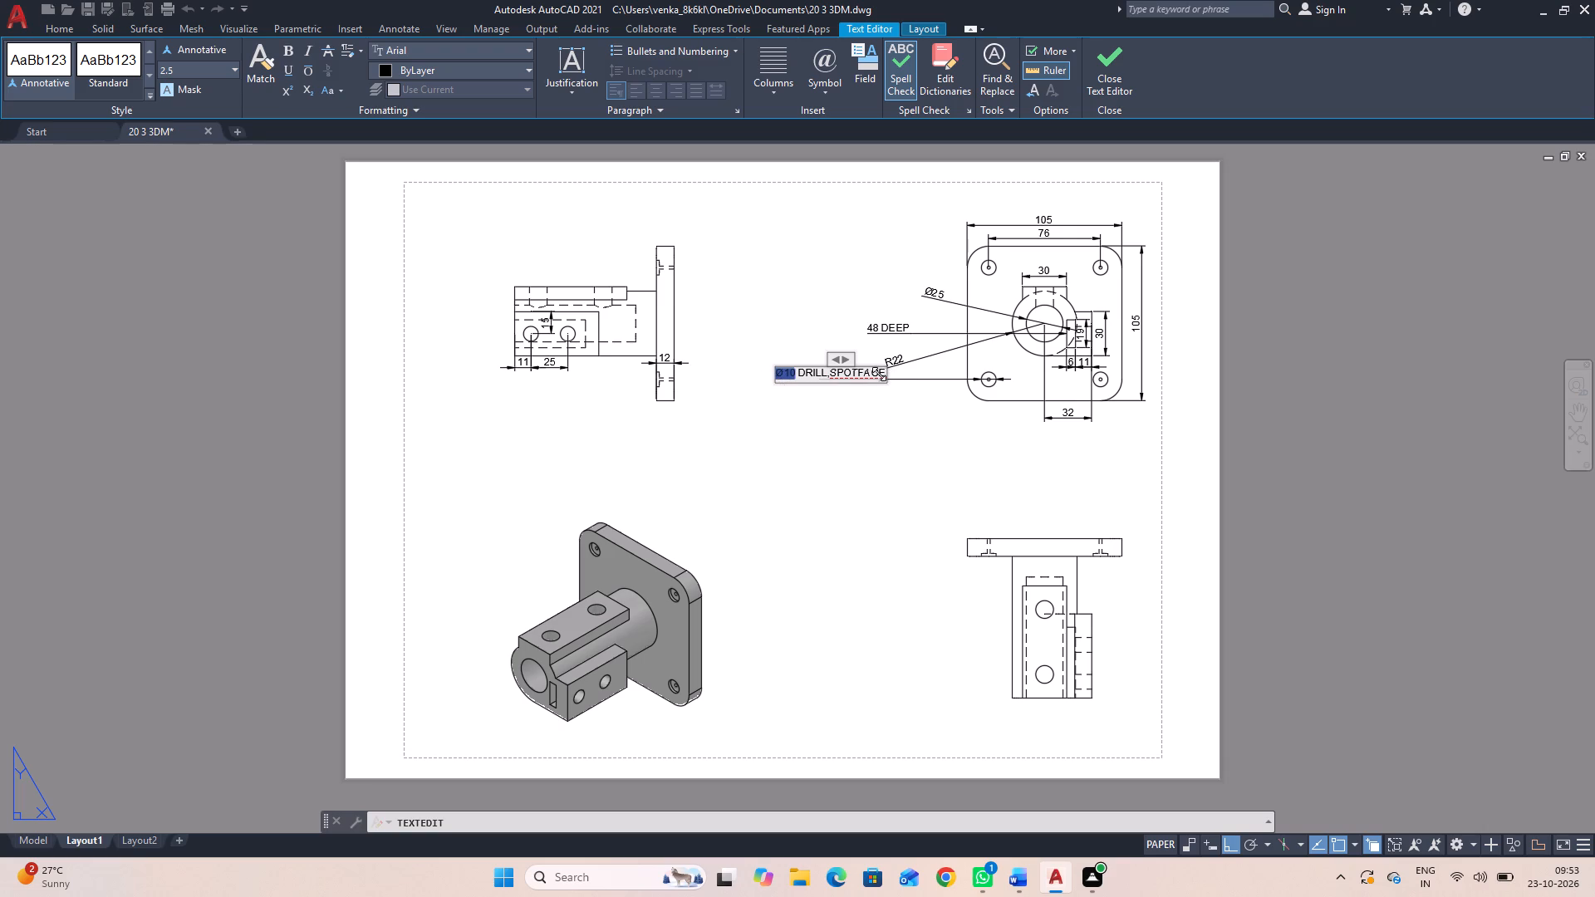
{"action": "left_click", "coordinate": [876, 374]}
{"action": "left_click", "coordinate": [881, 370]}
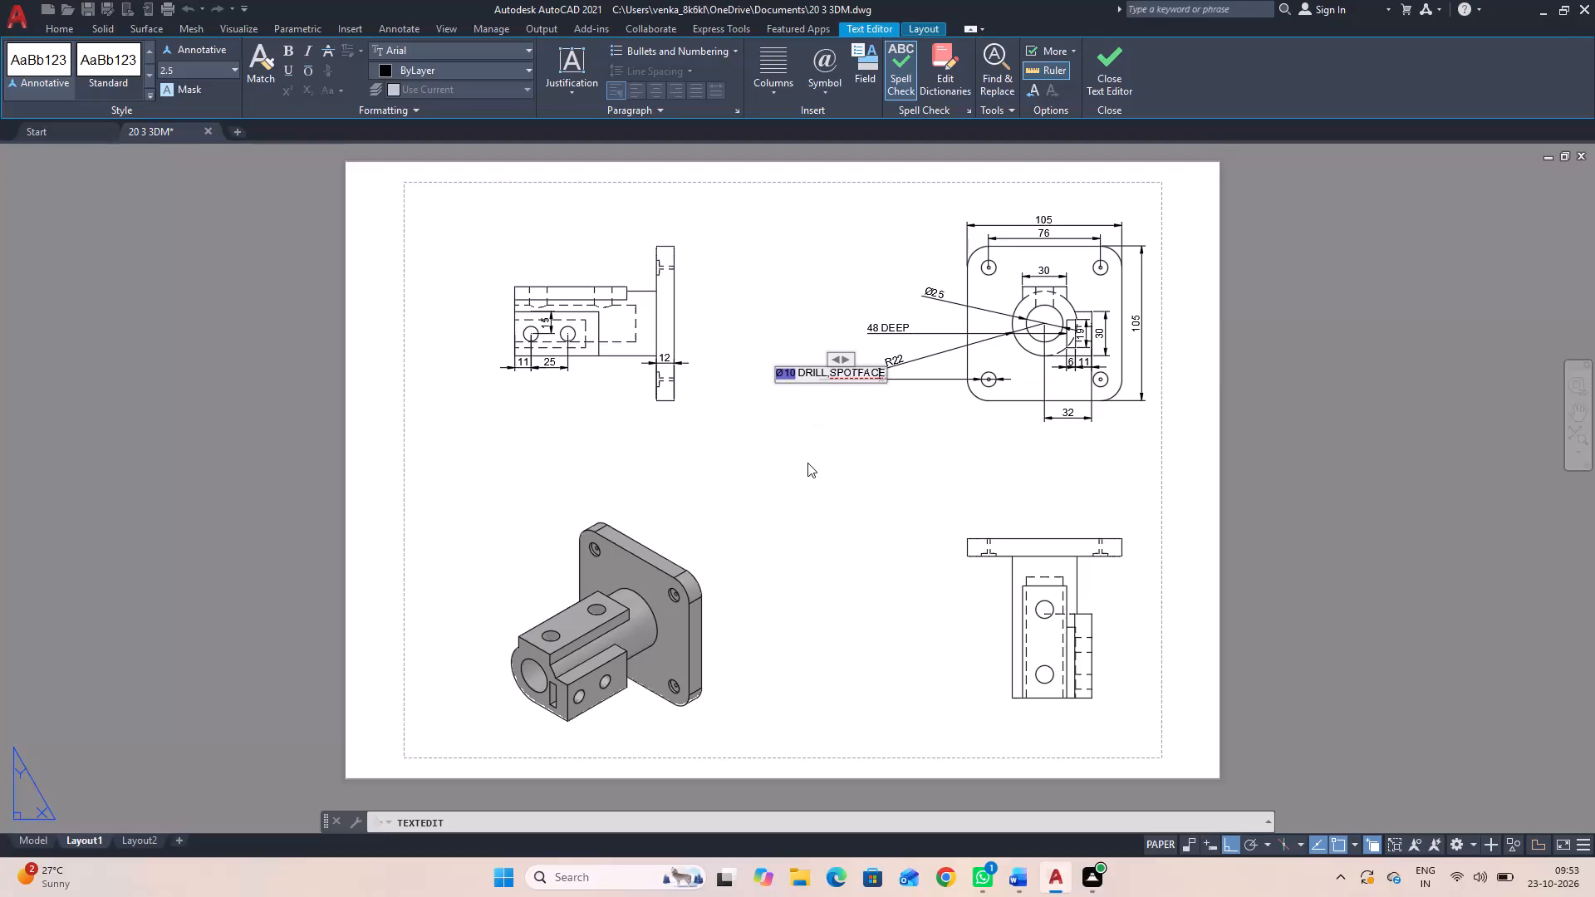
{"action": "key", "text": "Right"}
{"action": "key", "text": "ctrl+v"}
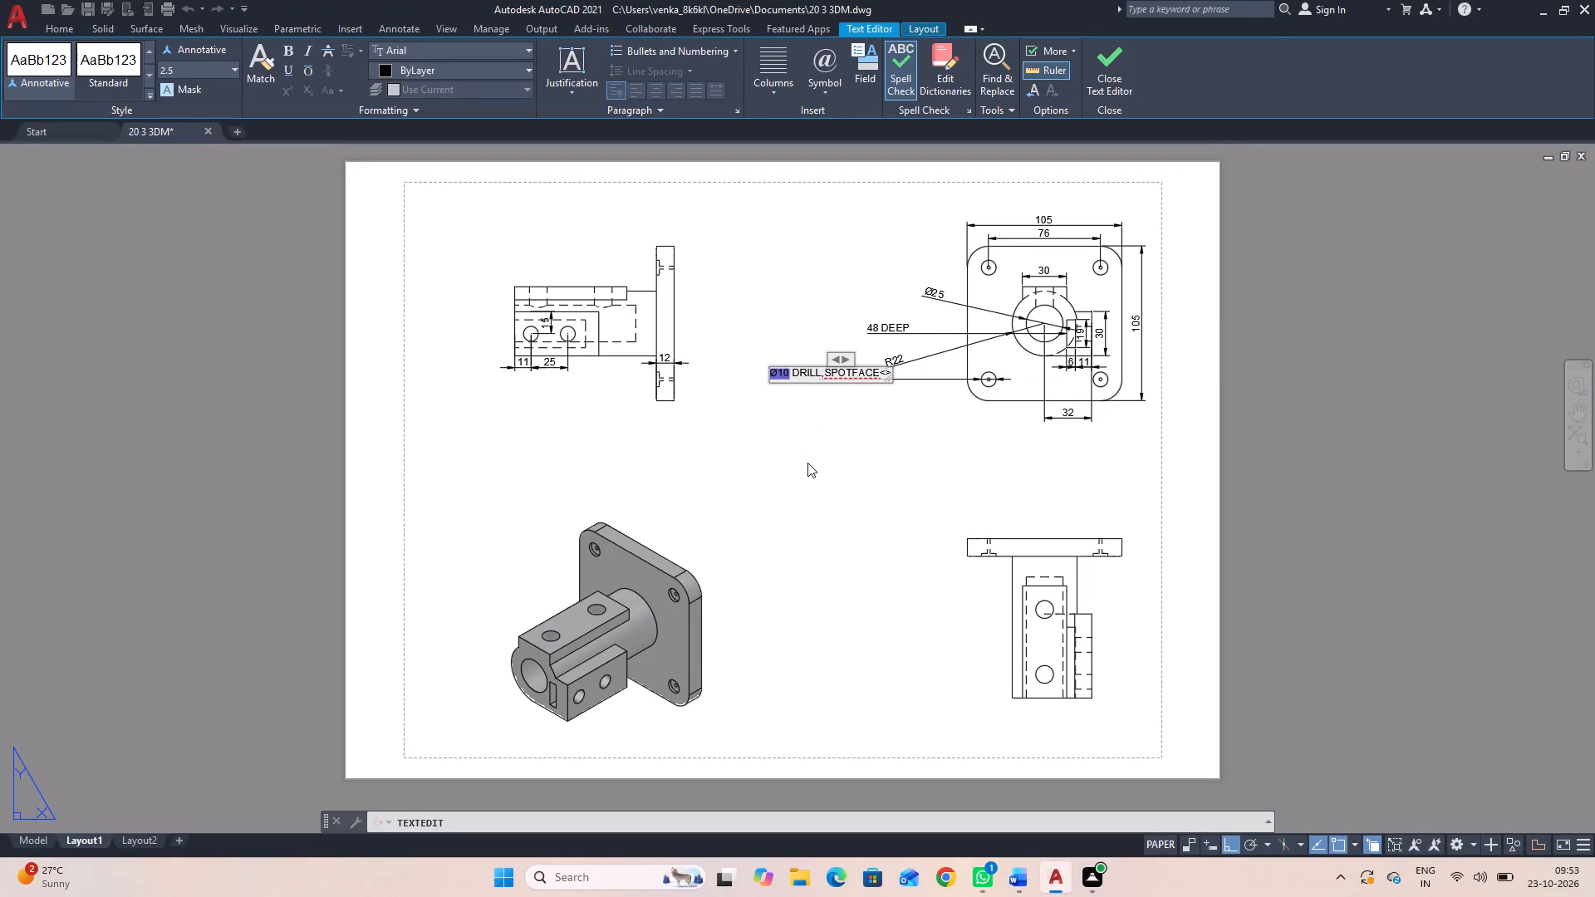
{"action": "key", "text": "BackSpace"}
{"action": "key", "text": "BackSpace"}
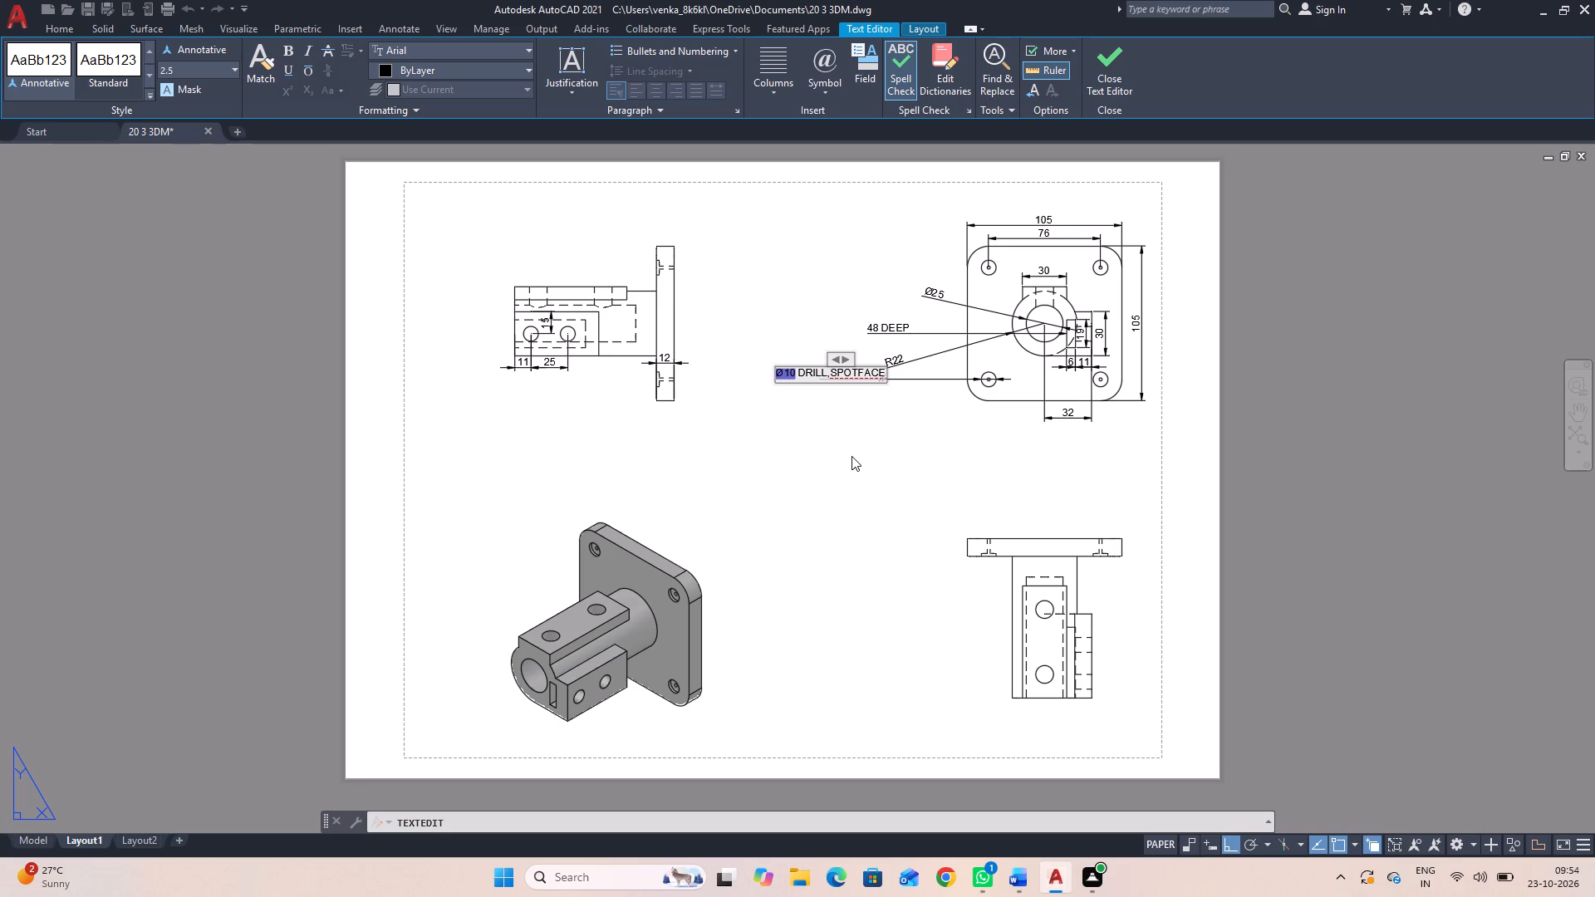
Add ,2 DEEP after SPOTFACE in the lower-left hole's dimension text.
{"action": "key", "text": "comma"}
{"action": "key", "text": "2"}
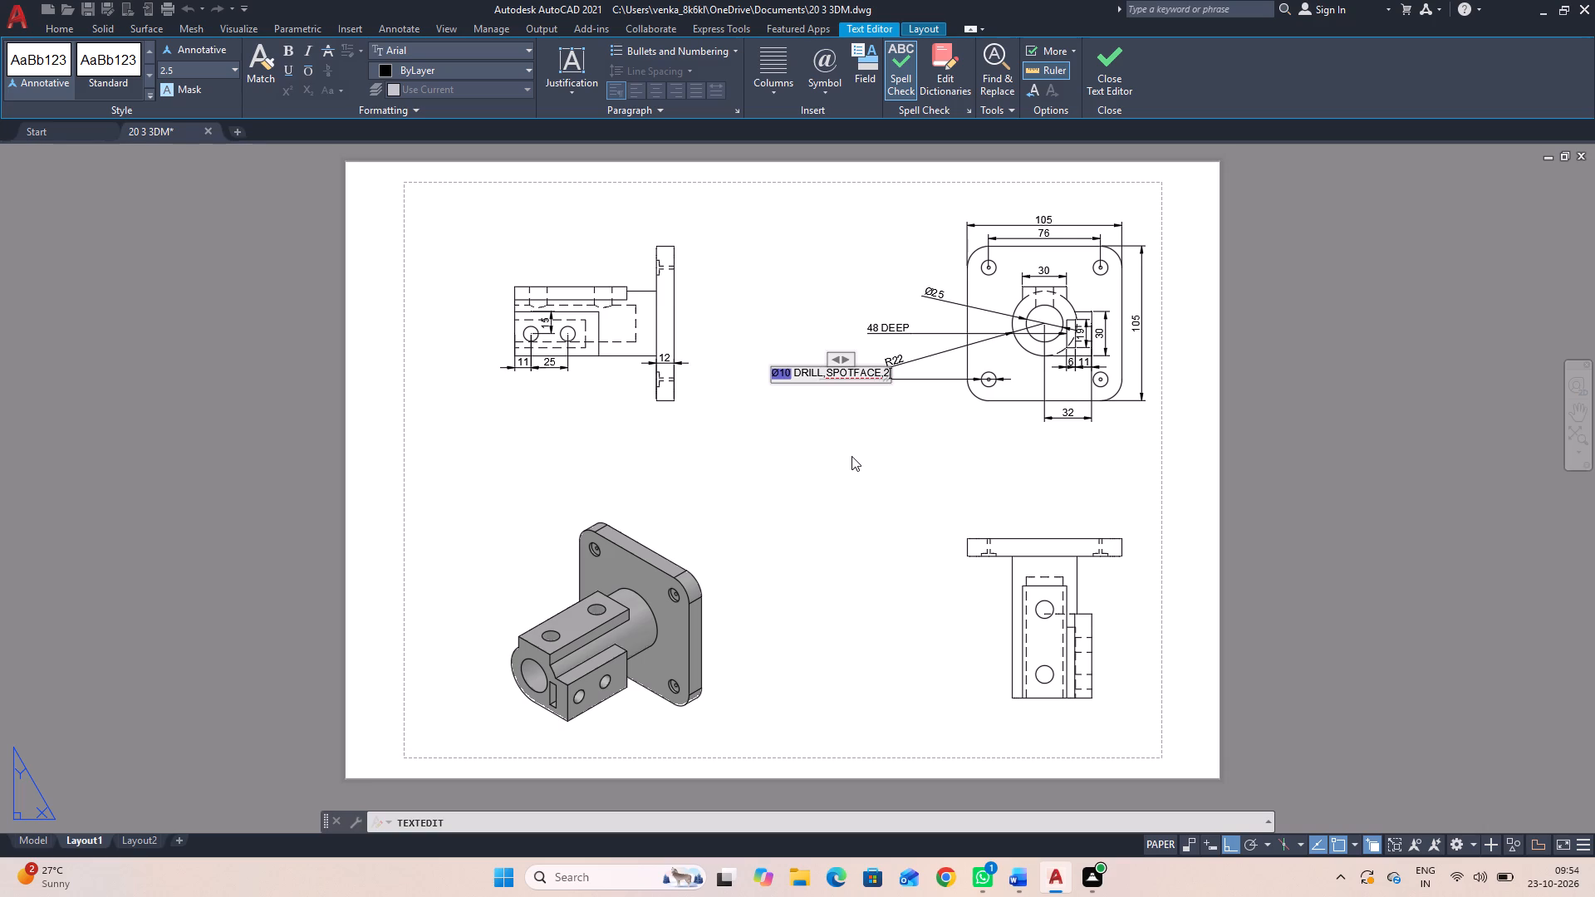
{"action": "key", "text": "space"}
{"action": "type", "text": "DEE"}
{"action": "key", "text": "p"}
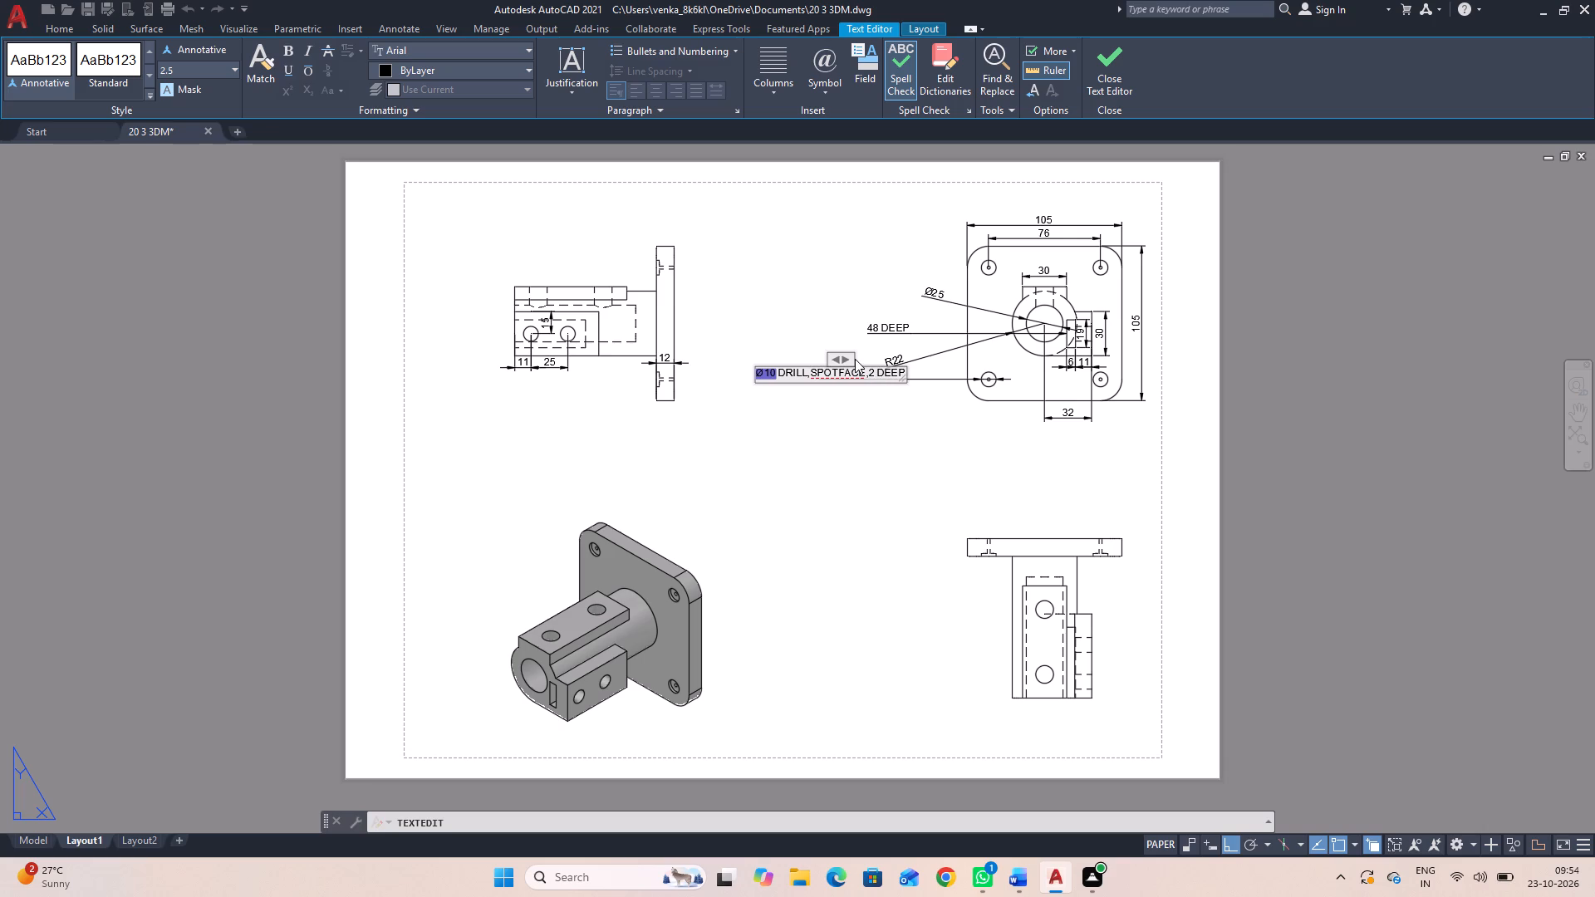
Break the hole note after SPOTFACE so that ,2 DEEP sits on a second line, and close the text editing.
{"action": "key", "text": "Left"}
{"action": "key", "text": "Left"}
{"action": "key", "text": "Left"}
{"action": "key", "text": "Left"}
{"action": "key", "text": "Left"}
{"action": "key", "text": "Left"}
{"action": "key", "text": "Left"}
{"action": "key", "text": "Return"}
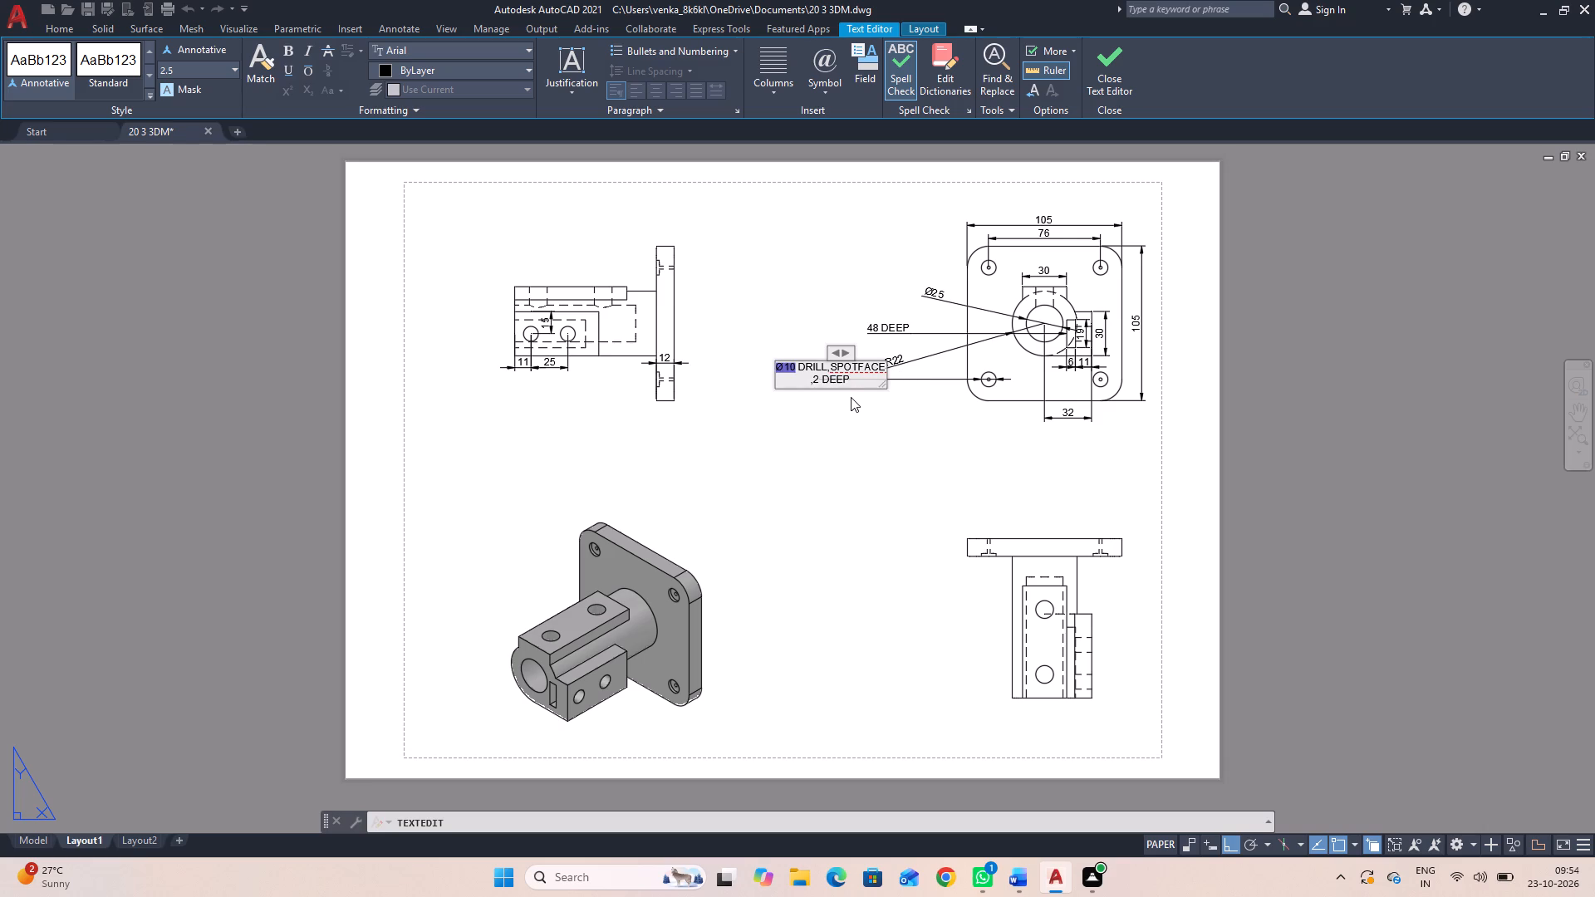
{"action": "key", "text": "Return"}
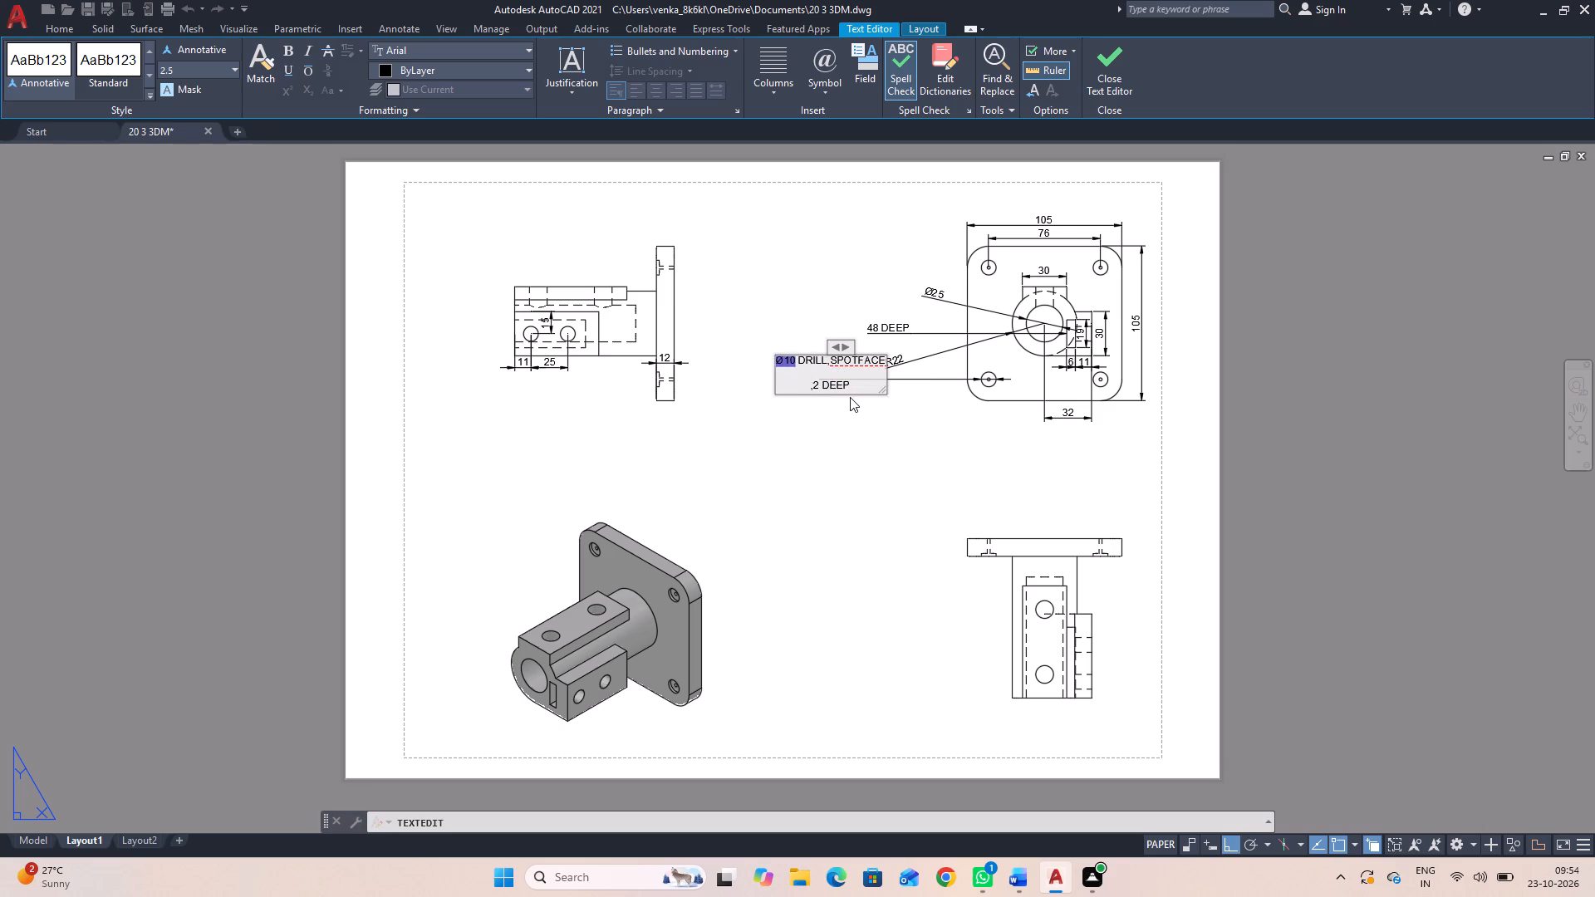
{"action": "key", "text": "Return"}
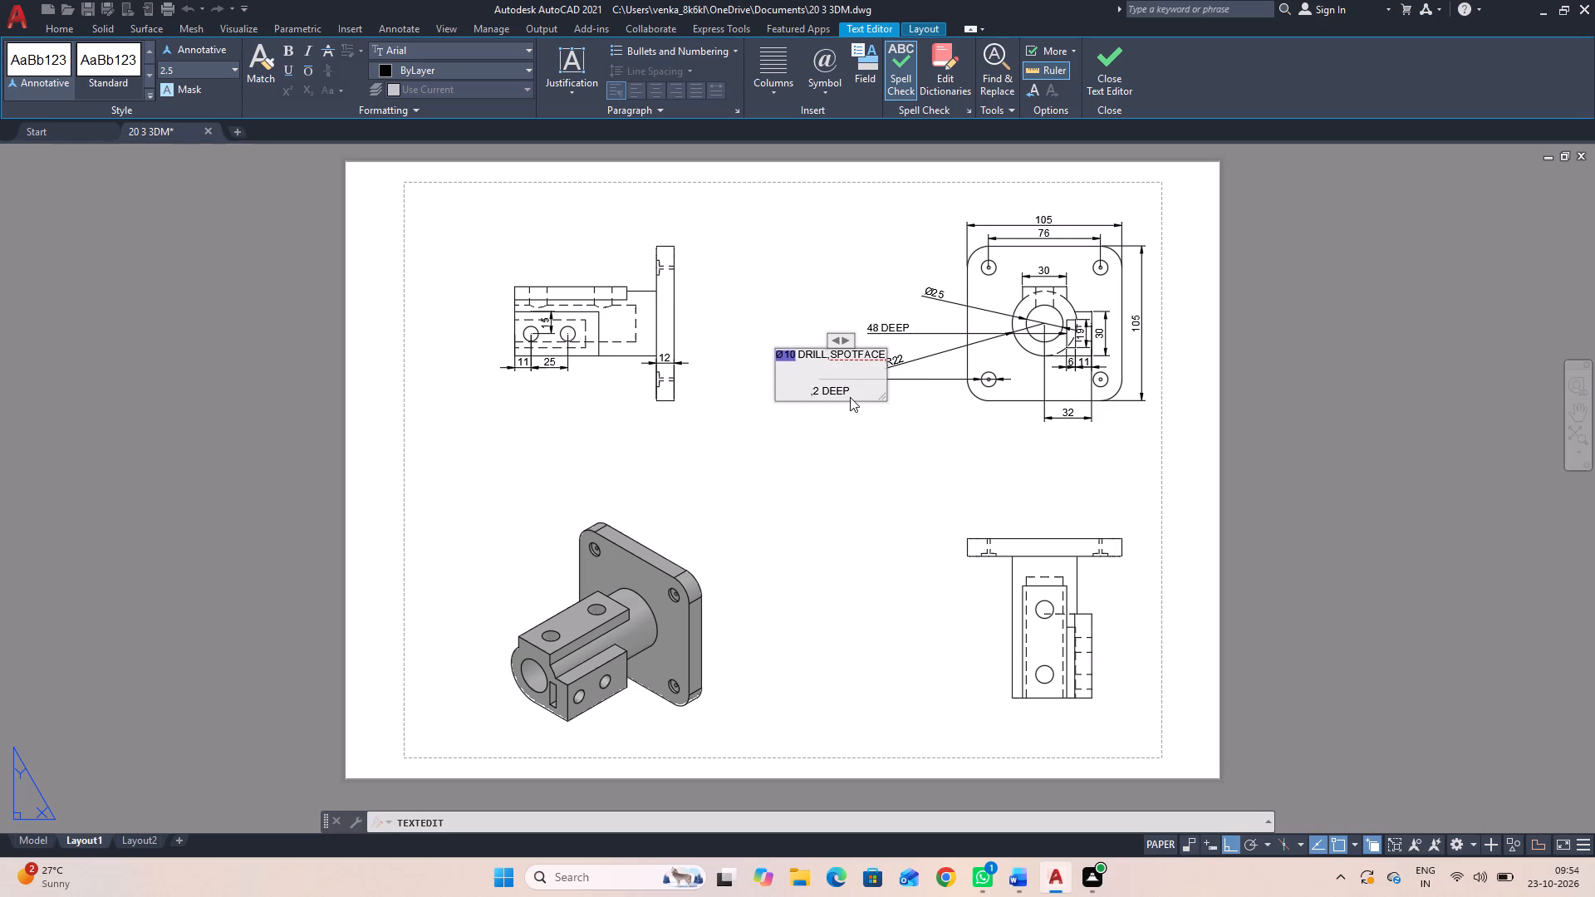
{"action": "key", "text": "BackSpace"}
{"action": "key", "text": "BackSpace"}
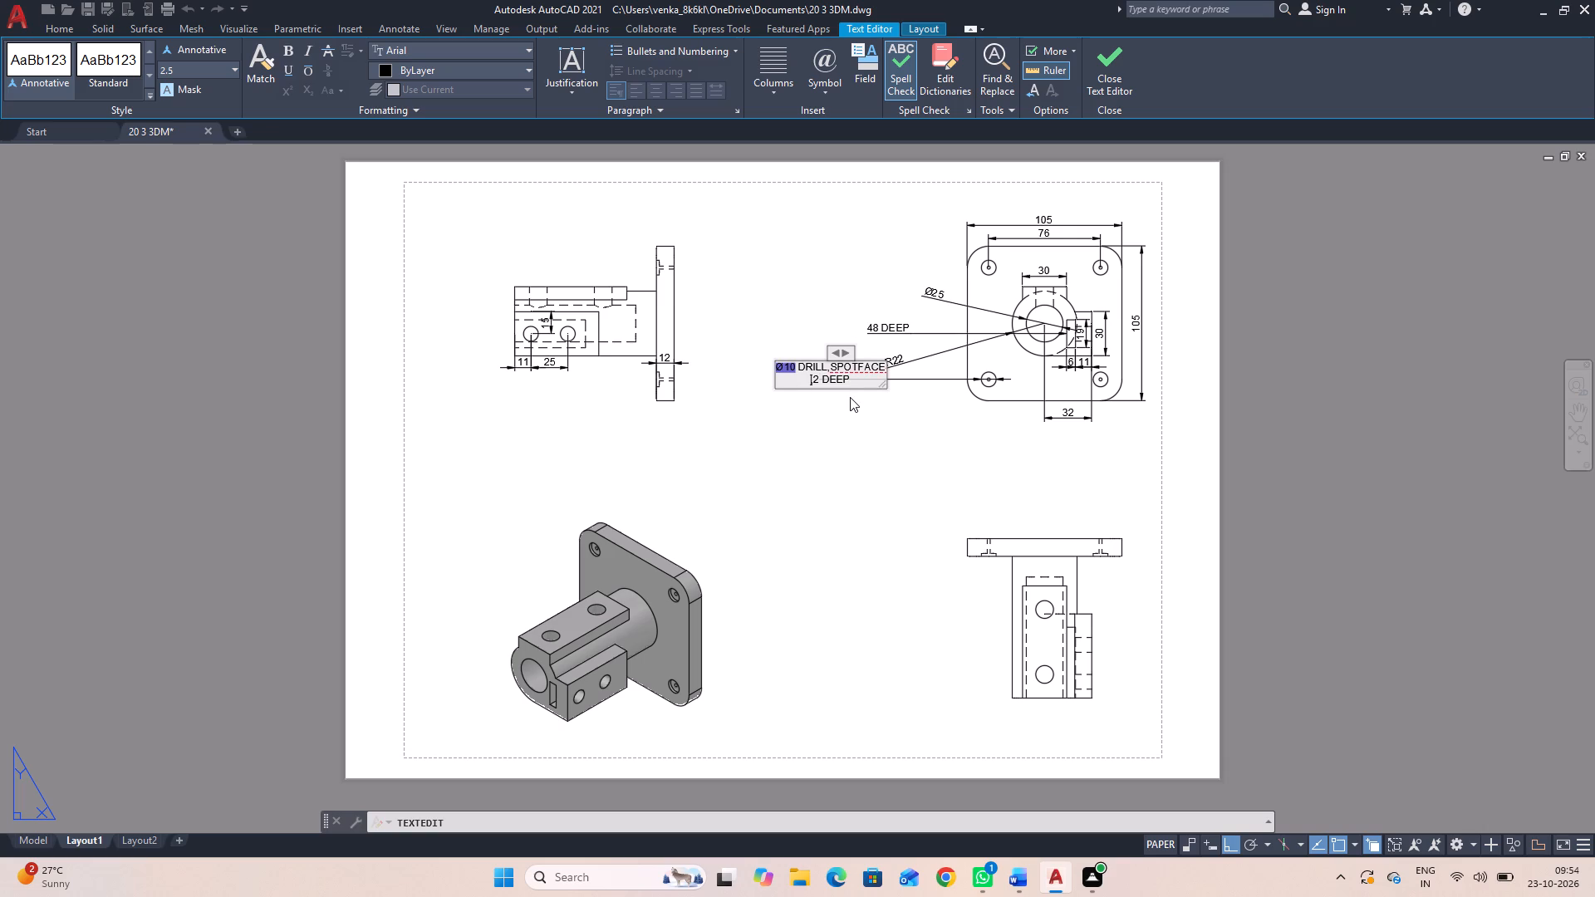
{"action": "left_click", "coordinate": [851, 413]}
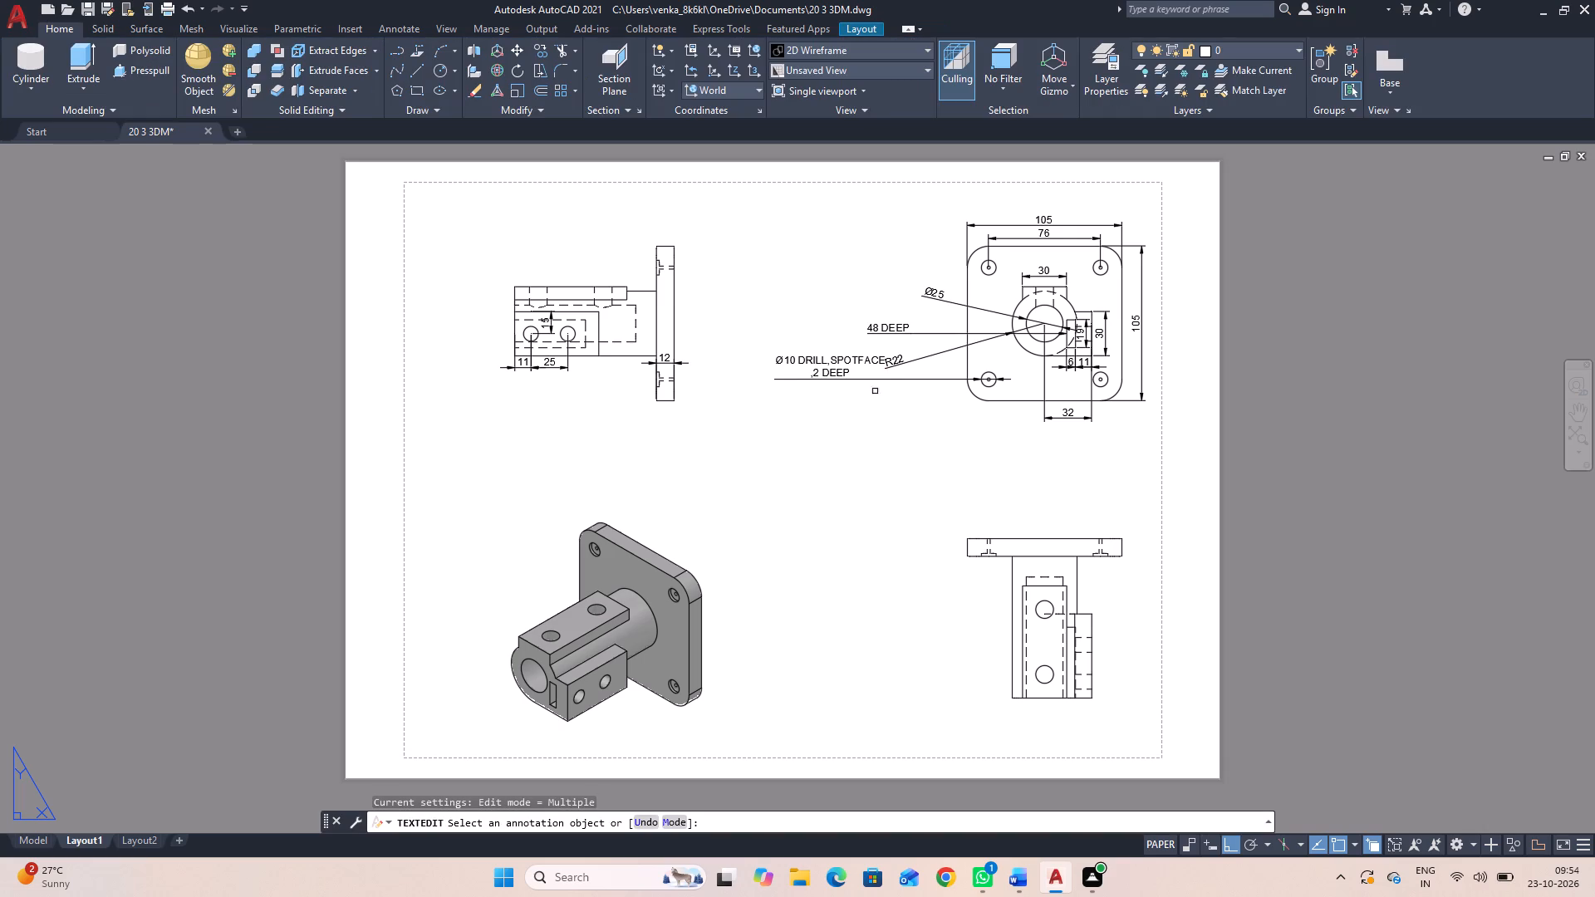
Delete the boss's R22 radius dimension that overlaps the drill and spotface note in the base view.
{"action": "left_click", "coordinate": [898, 360]}
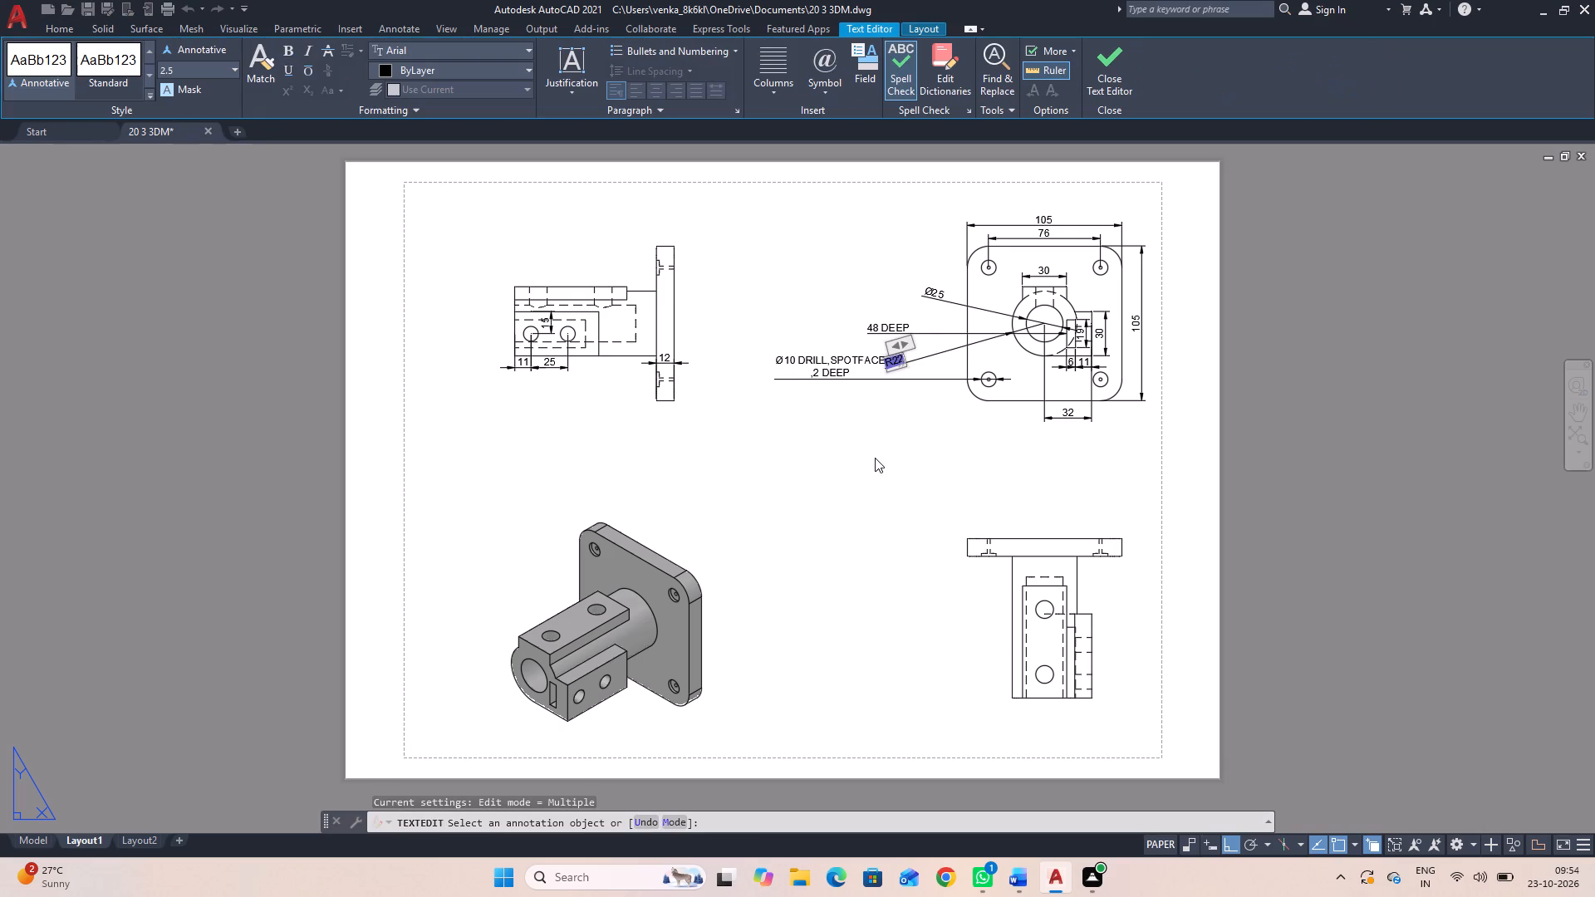
{"action": "key", "text": "Escape"}
{"action": "key", "text": "Escape"}
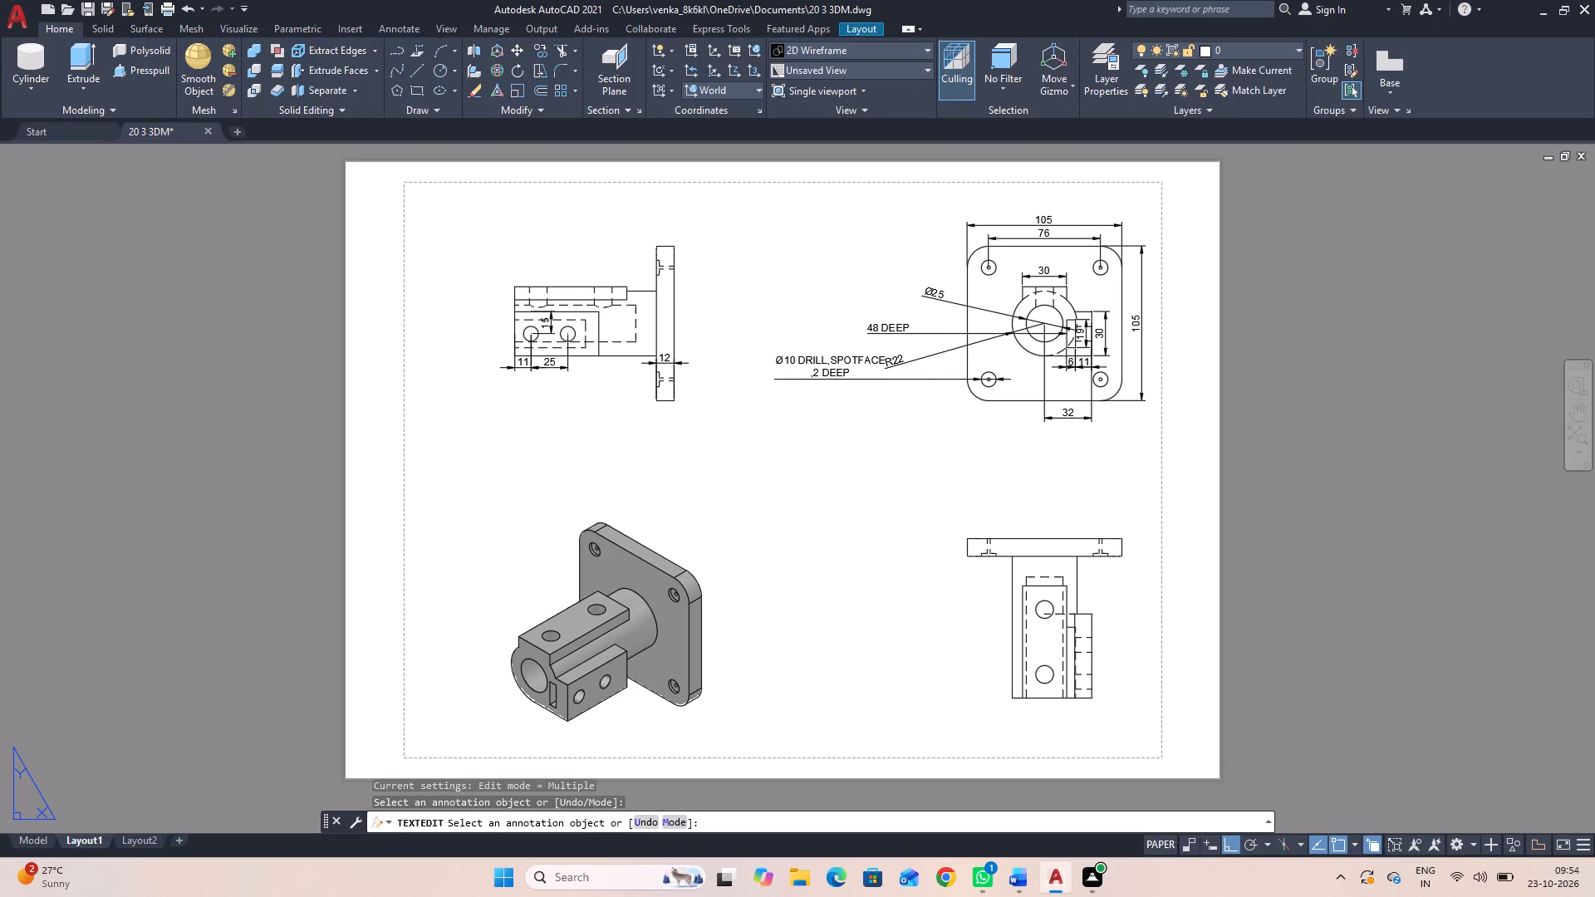
{"action": "left_click", "coordinate": [917, 357]}
{"action": "key", "text": "Delete"}
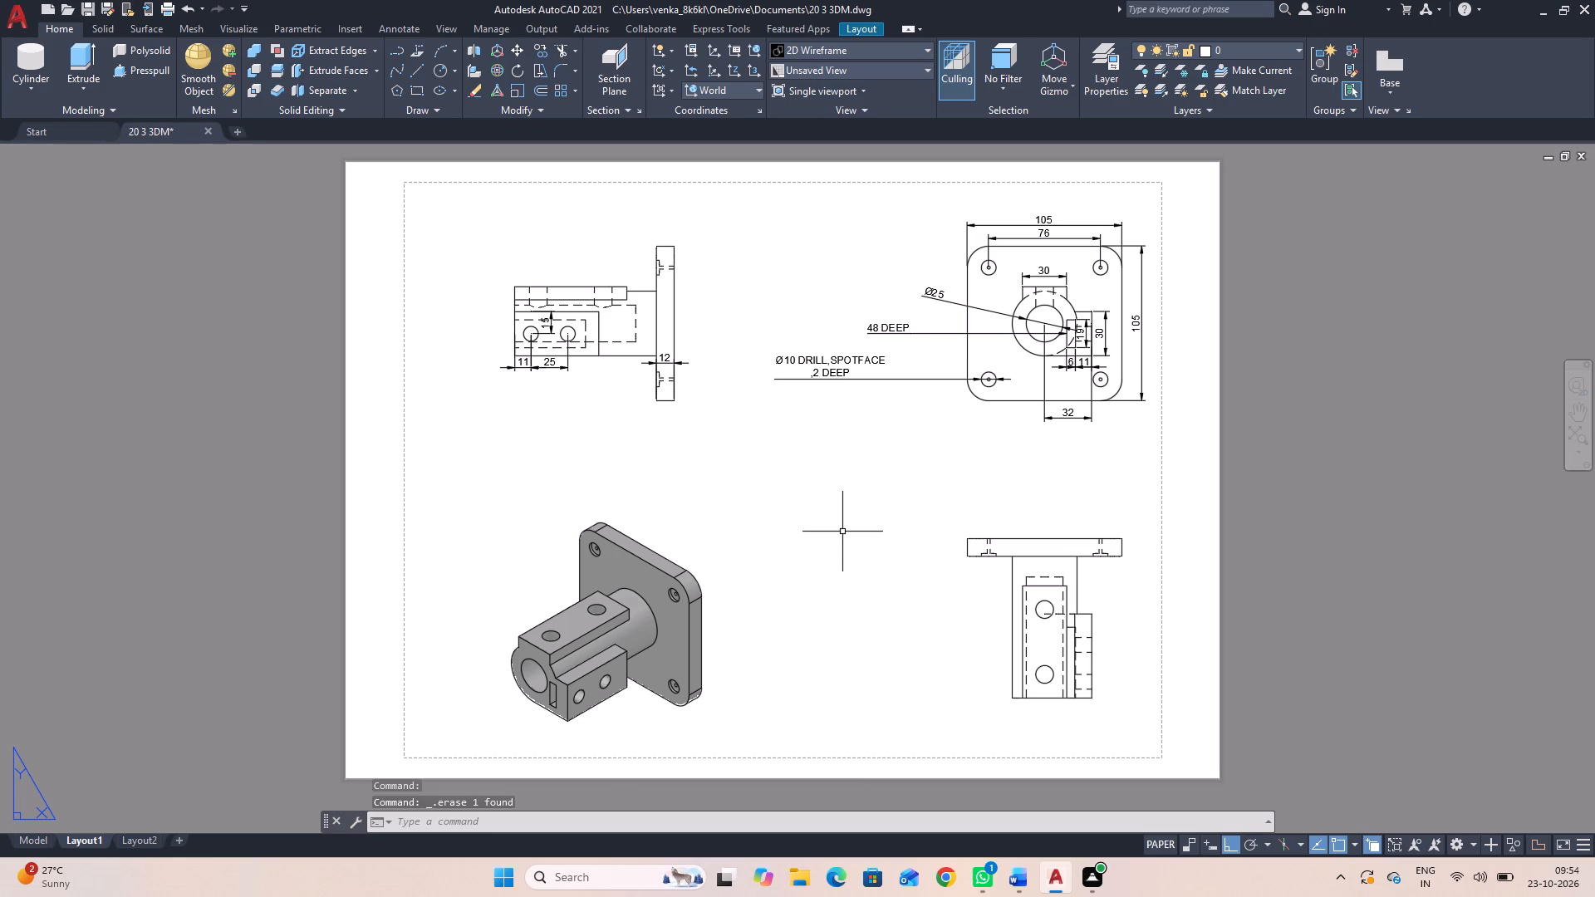
Append ,4 HOLES to the second line of the hole note, after 2 DEEP, and finish the text editing.
{"action": "left_click", "coordinate": [838, 358]}
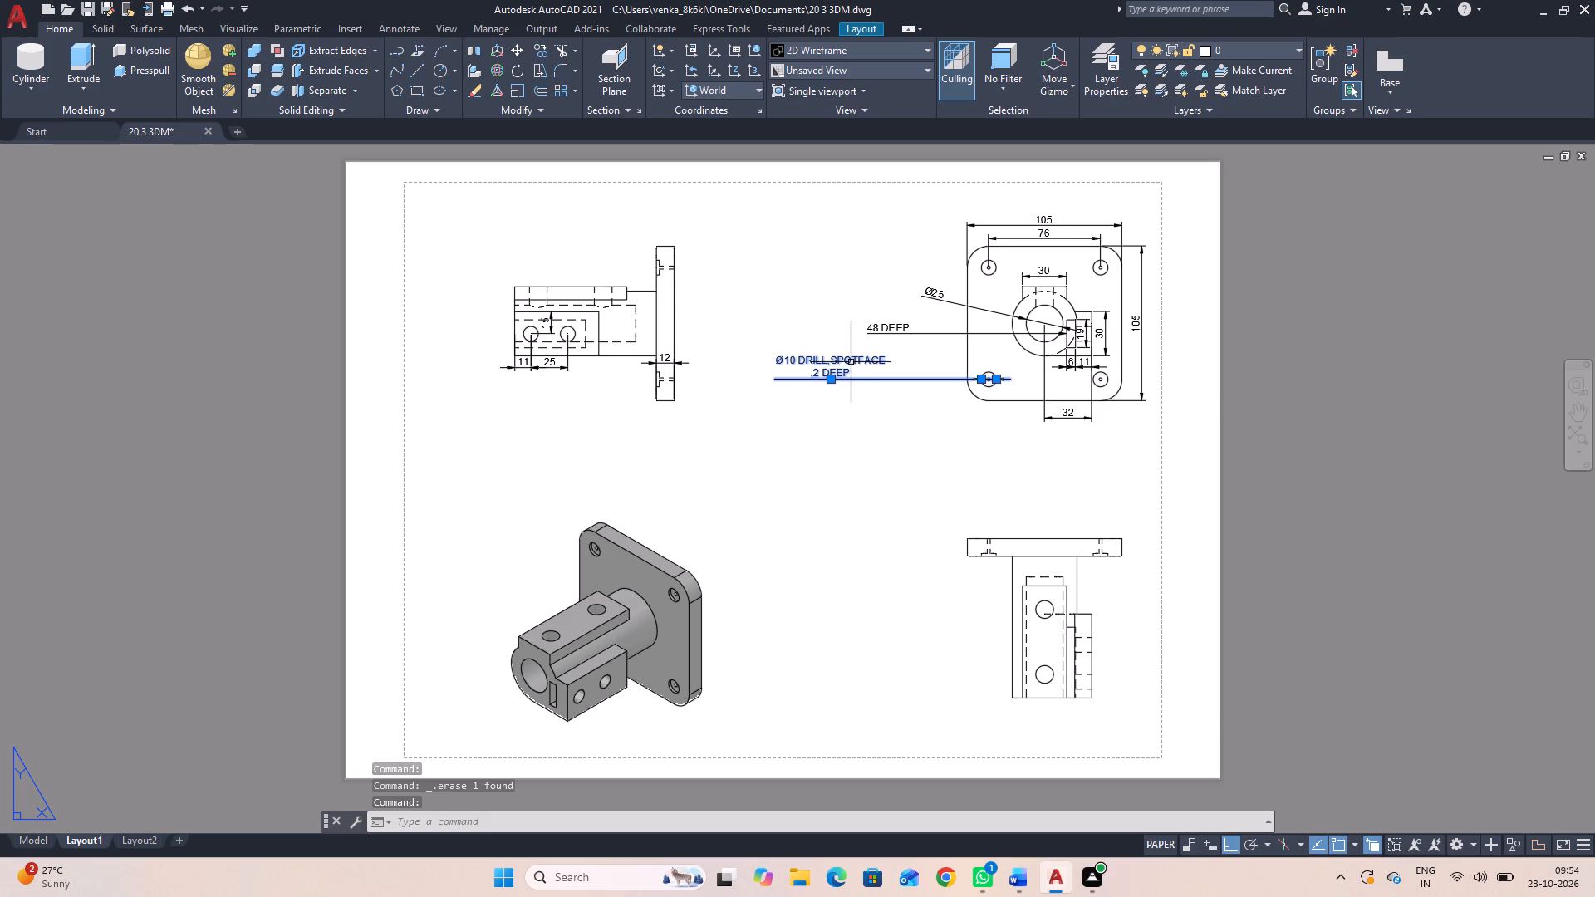
{"action": "double_click", "coordinate": [851, 362]}
{"action": "left_click", "coordinate": [852, 375]}
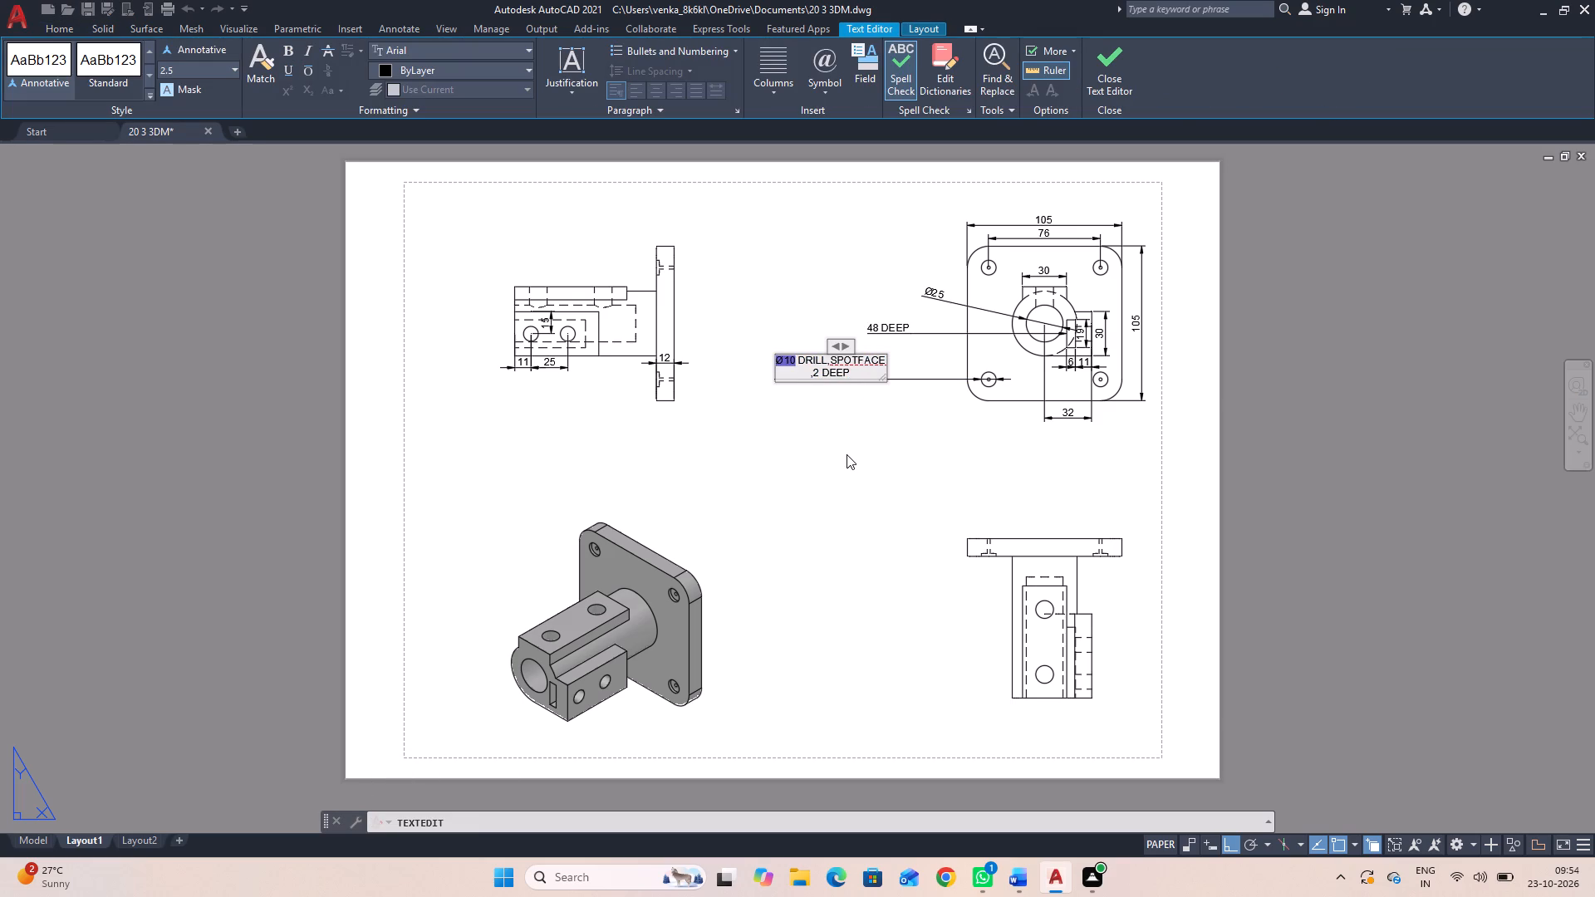
{"action": "key", "text": "comma"}
{"action": "type", "text": "4"}
{"action": "key", "text": "space"}
{"action": "type", "text": "HO"}
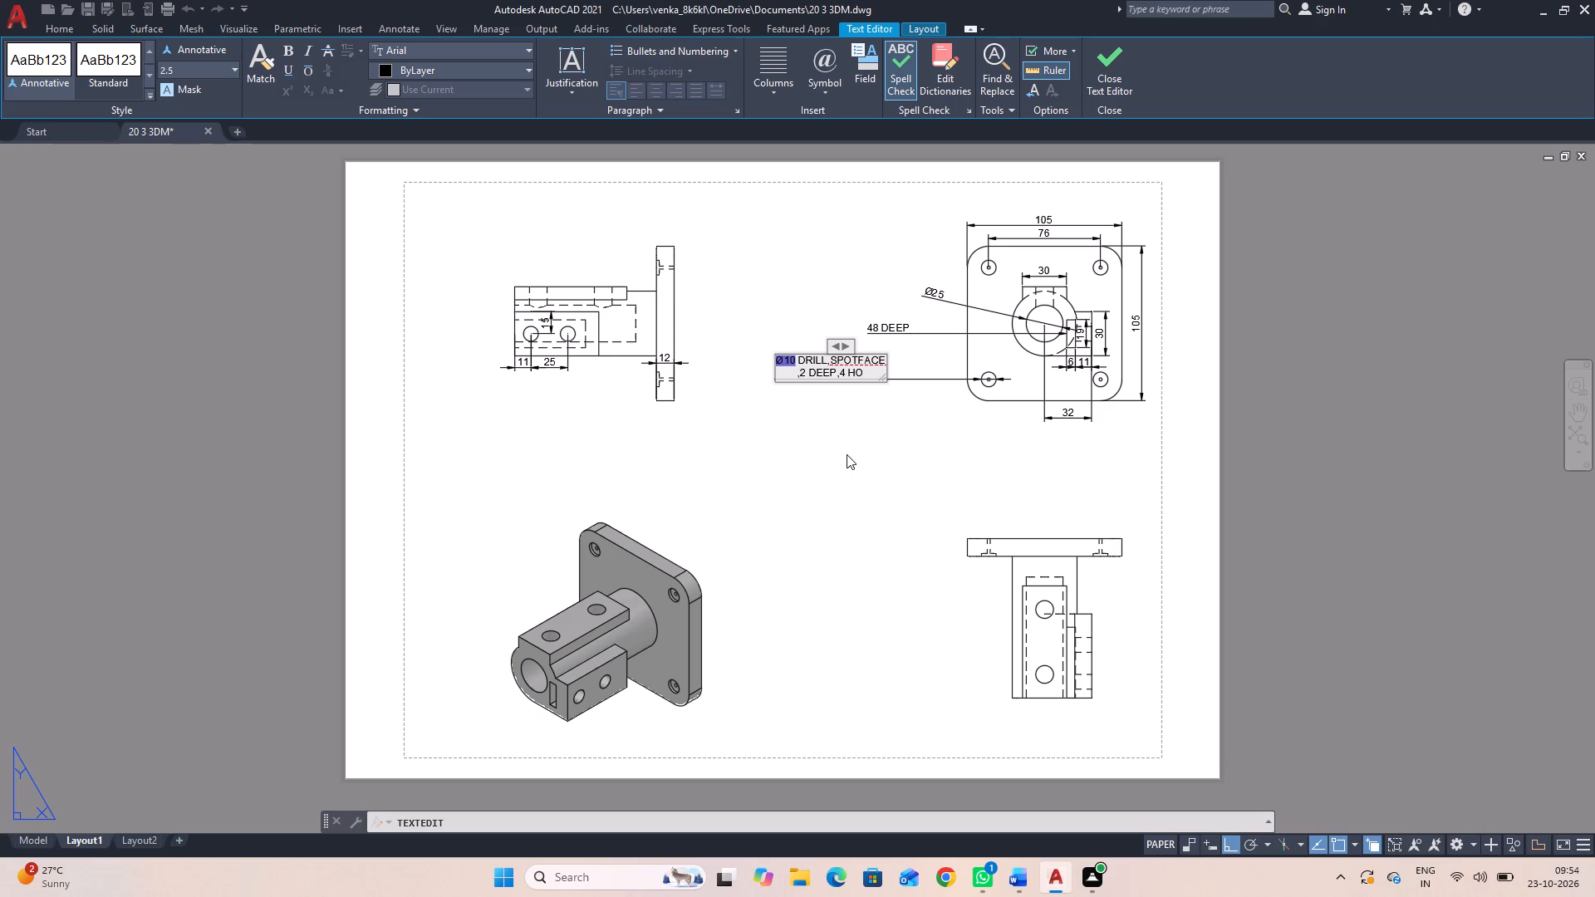
{"action": "key", "text": "l"}
{"action": "type", "text": "ES"}
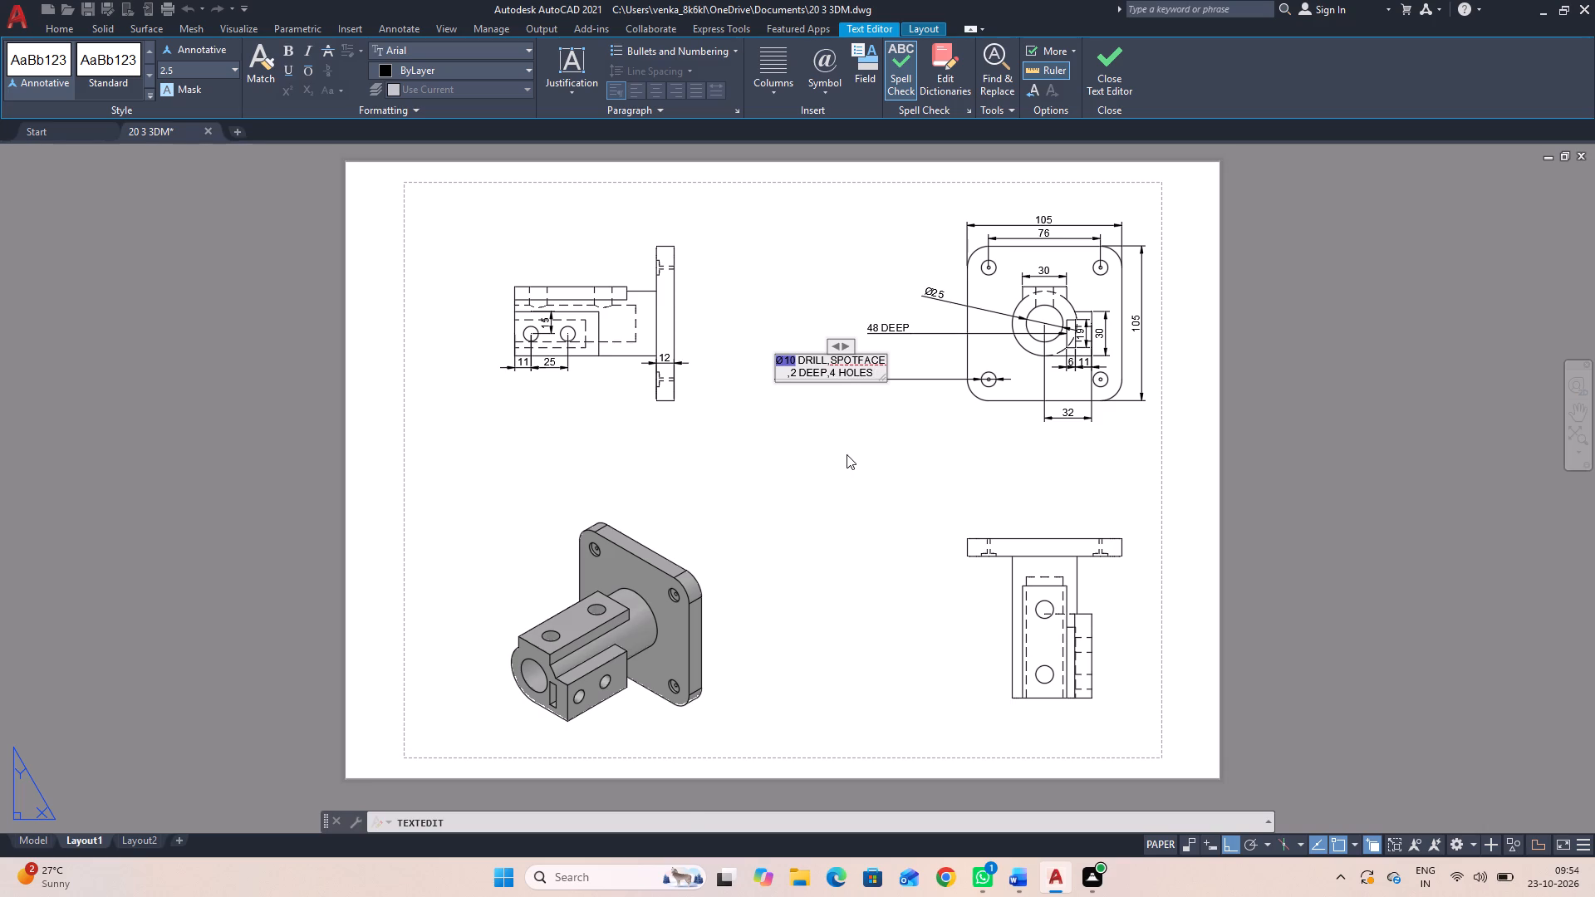
{"action": "left_click", "coordinate": [851, 459]}
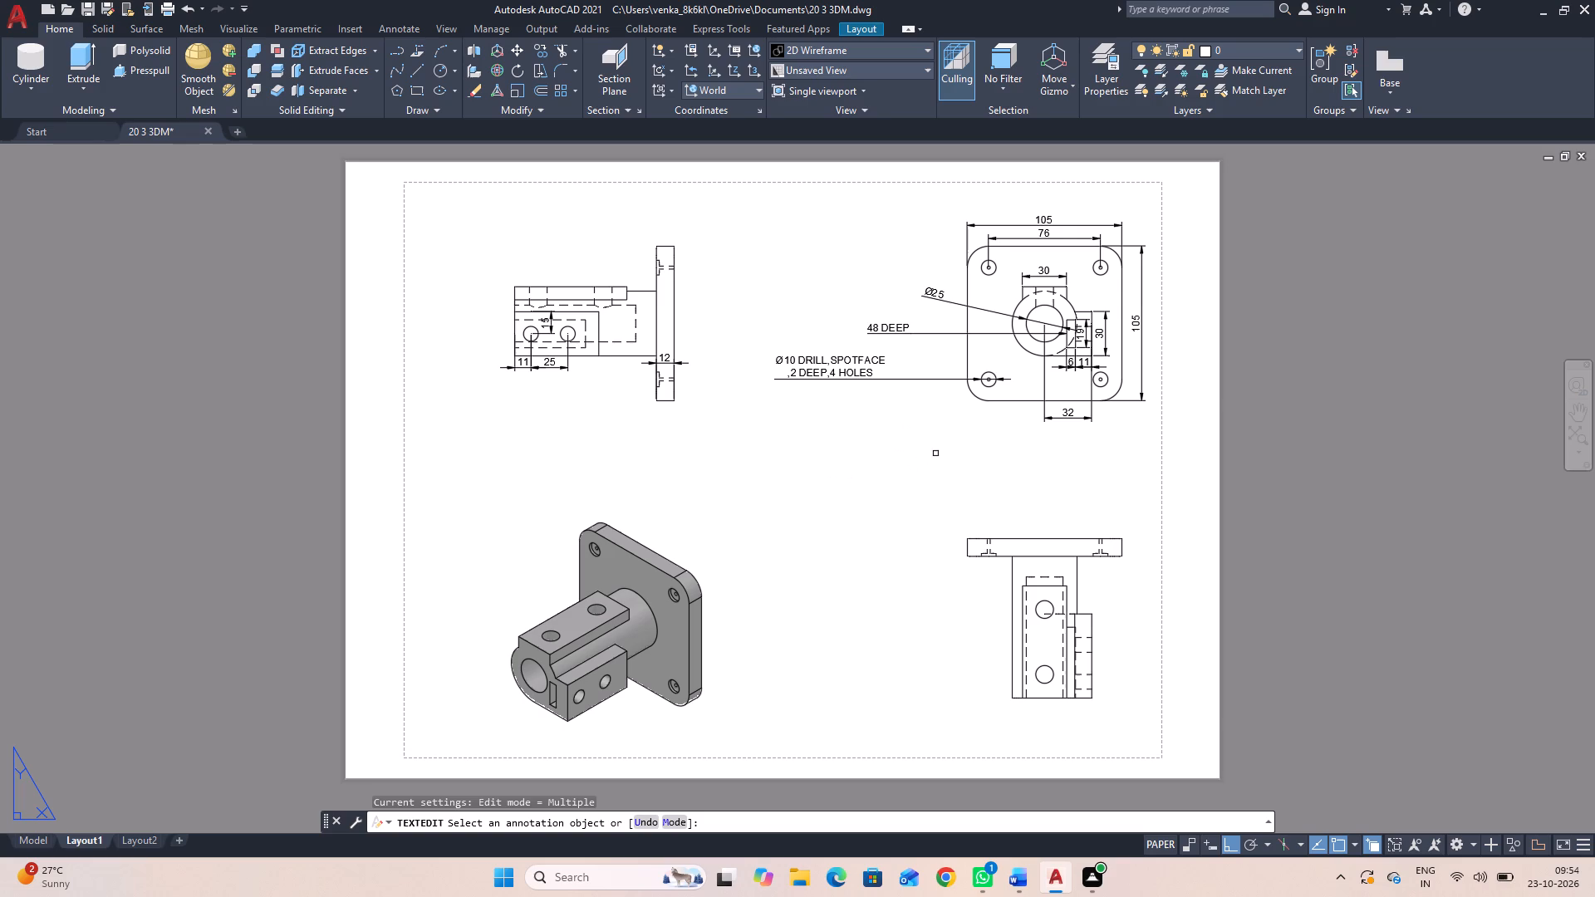
{"action": "key", "text": "Escape"}
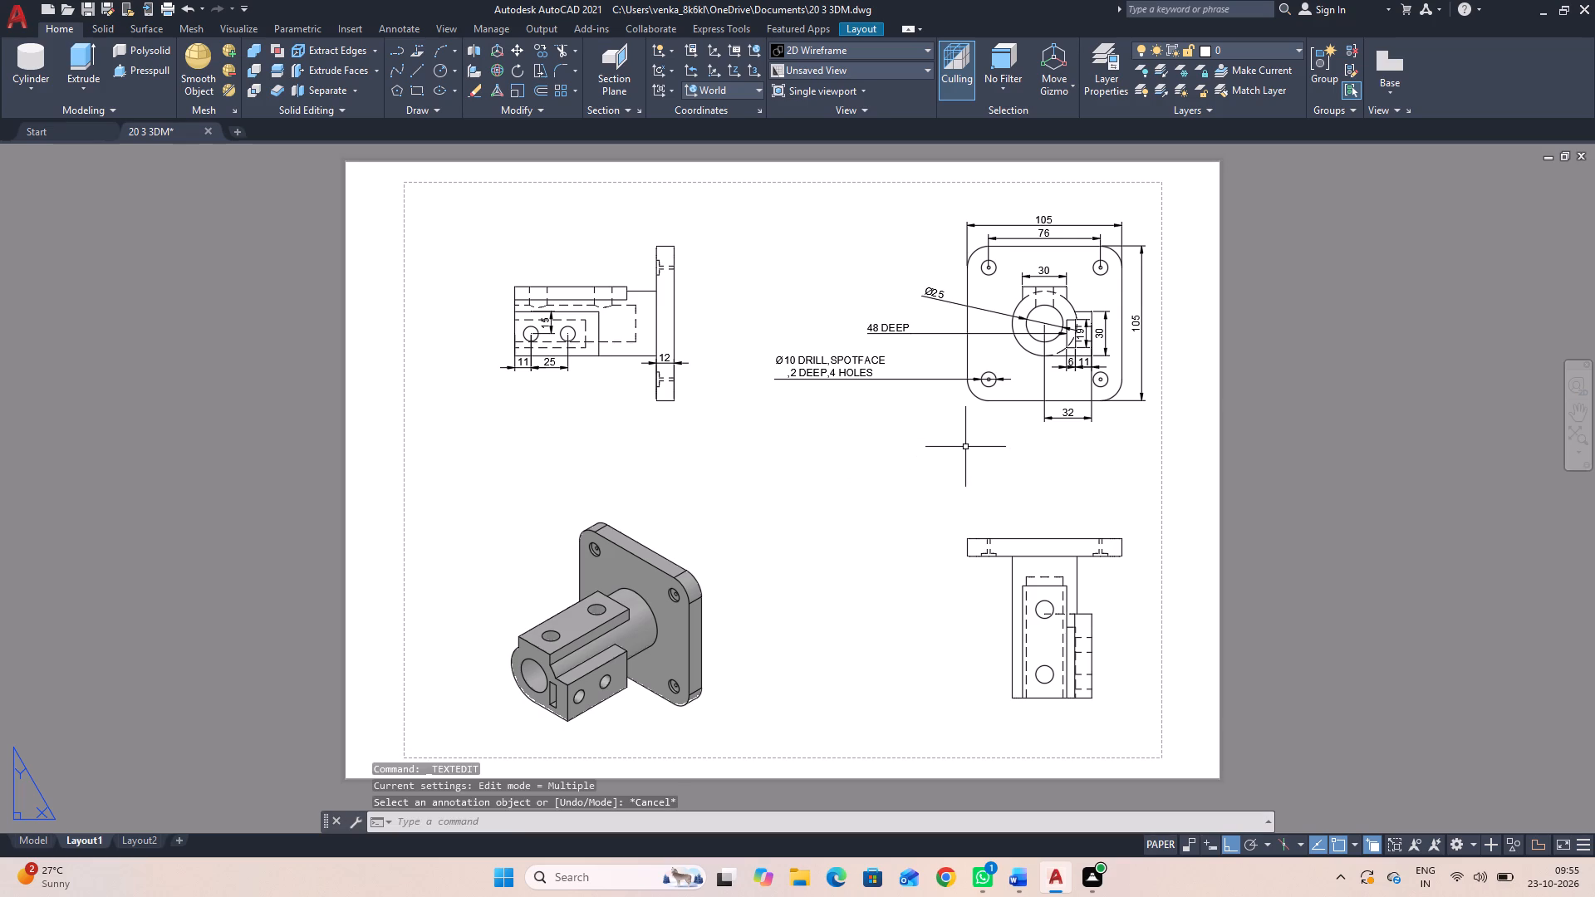
Add a diameter dimension to the small inner circle of the plate's lower-left hole, placed diagonally below the drill note.
{"action": "type", "text": "DDI"}
{"action": "key", "text": "space"}
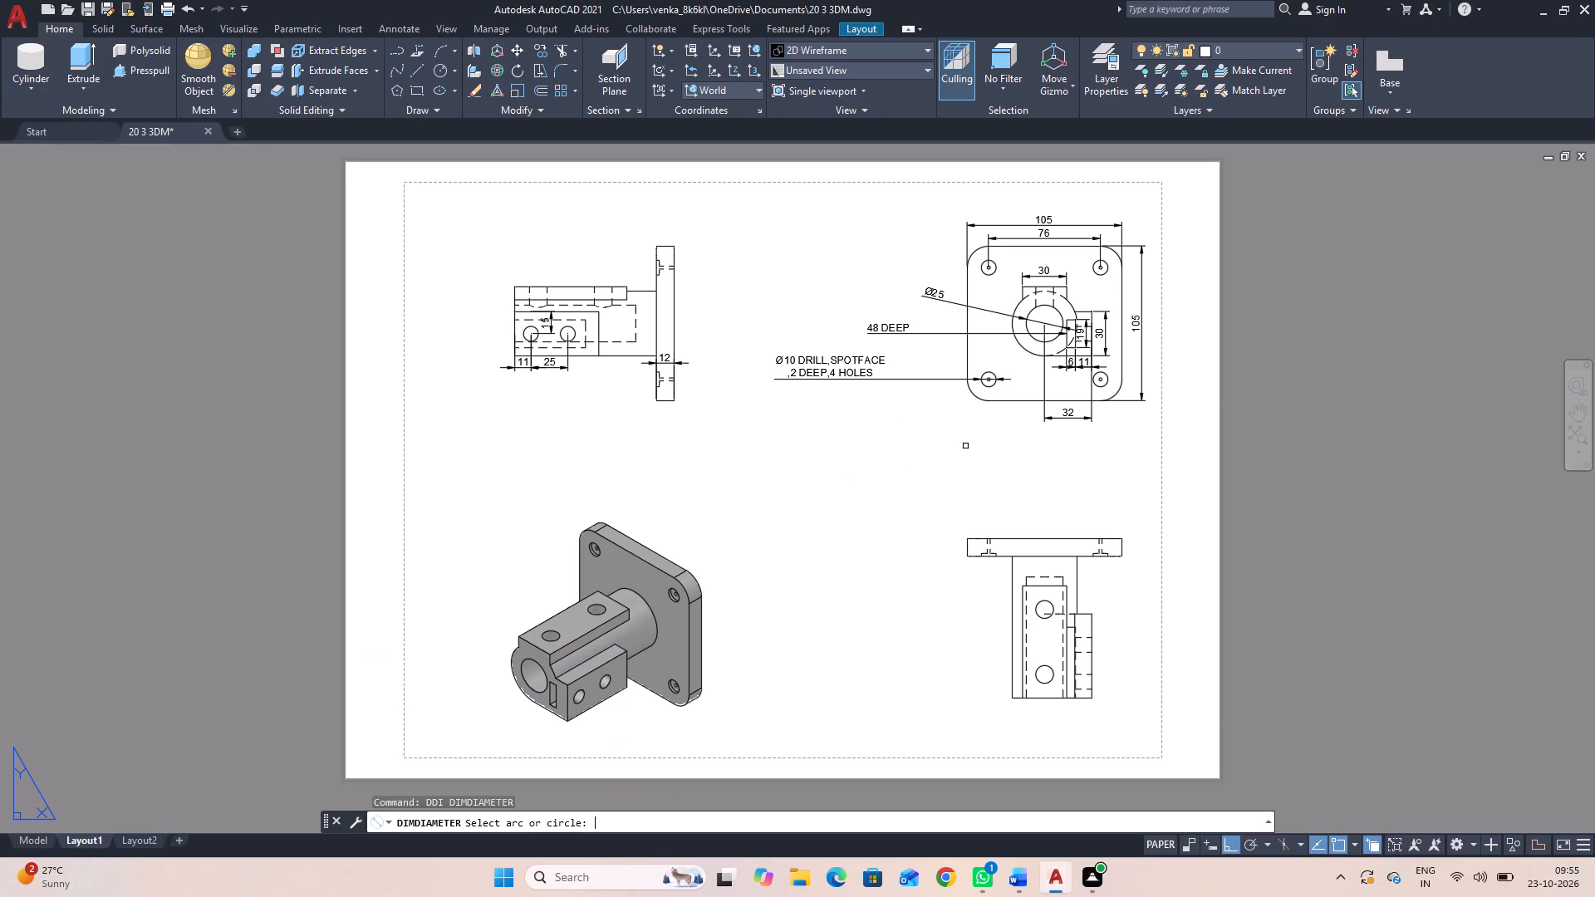
{"action": "scroll", "coordinate": [982, 415], "scroll_direction": "up", "scroll_amount": 4}
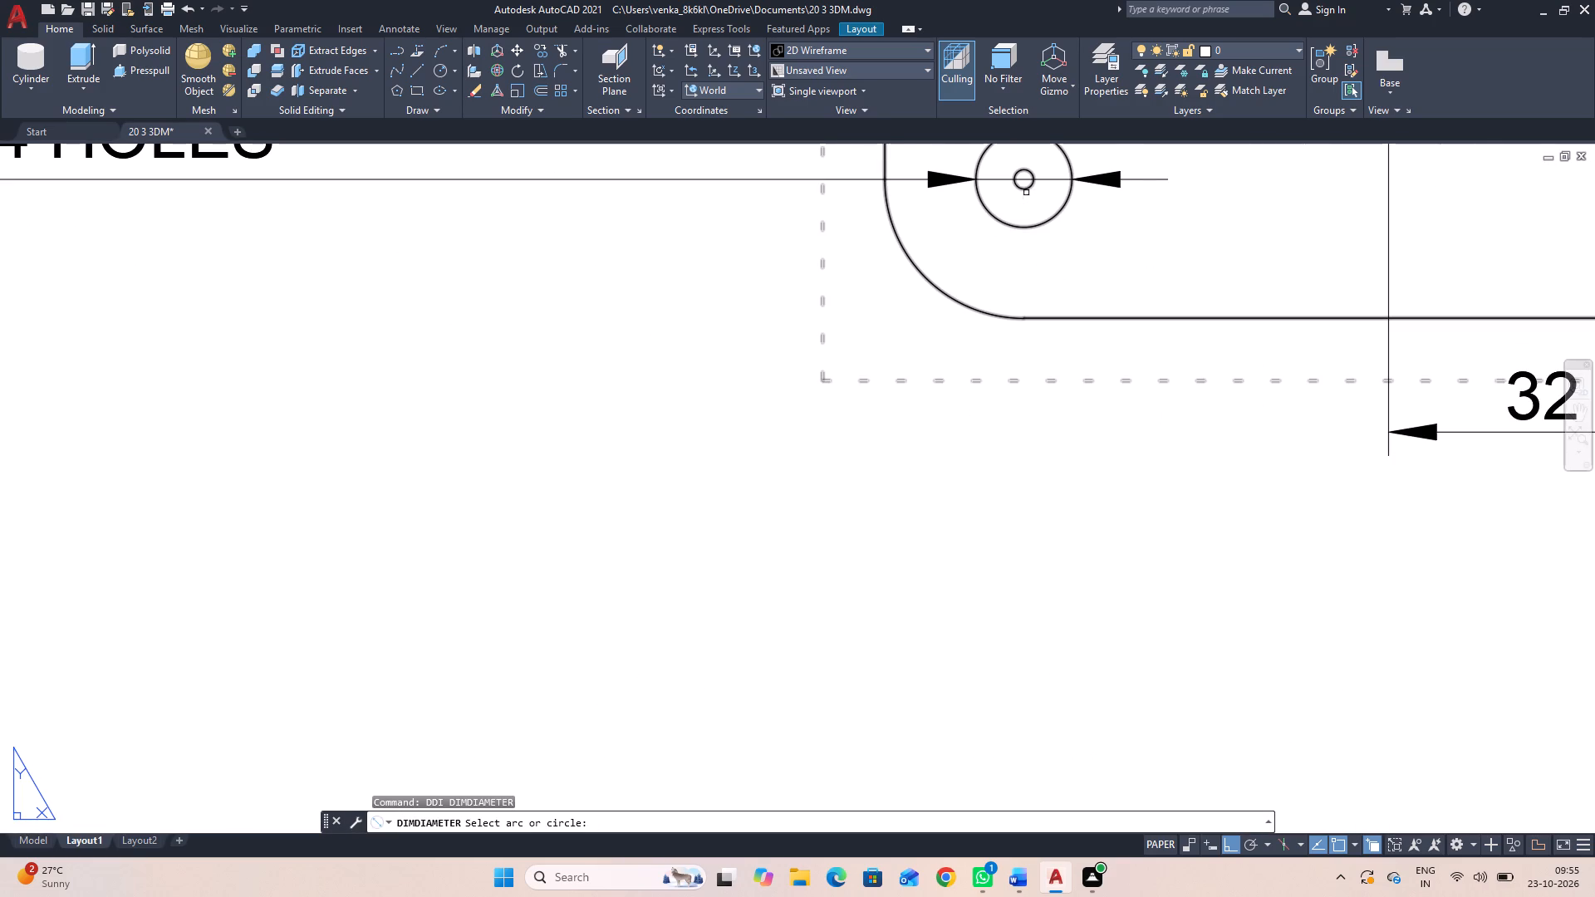
{"action": "left_click", "coordinate": [1026, 188]}
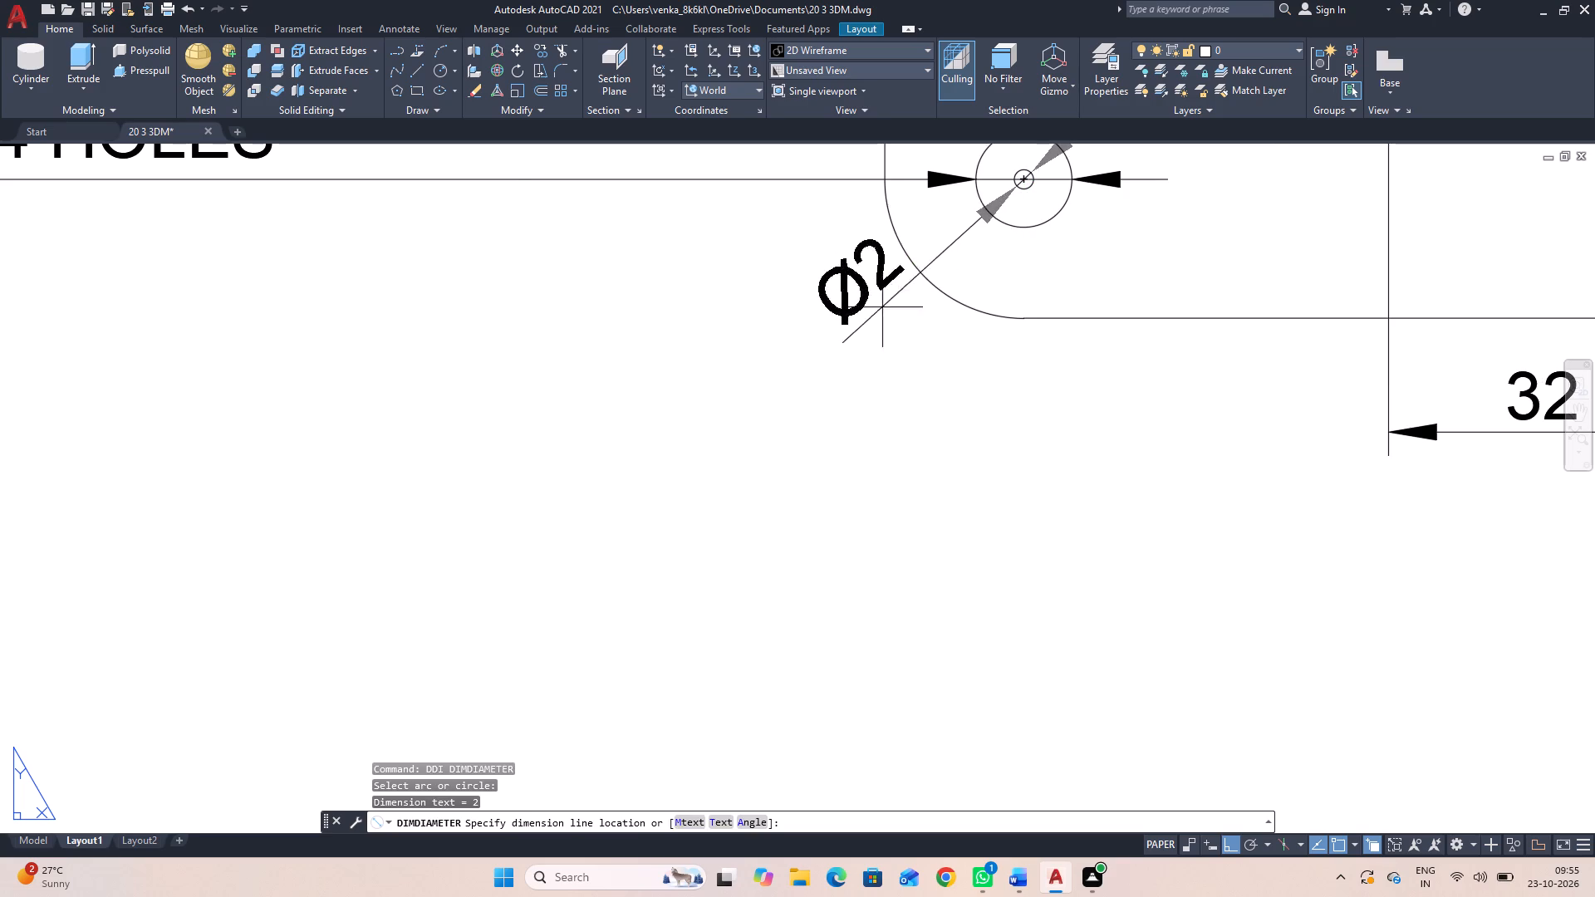
{"action": "scroll", "coordinate": [846, 371], "scroll_direction": "down", "scroll_amount": 3}
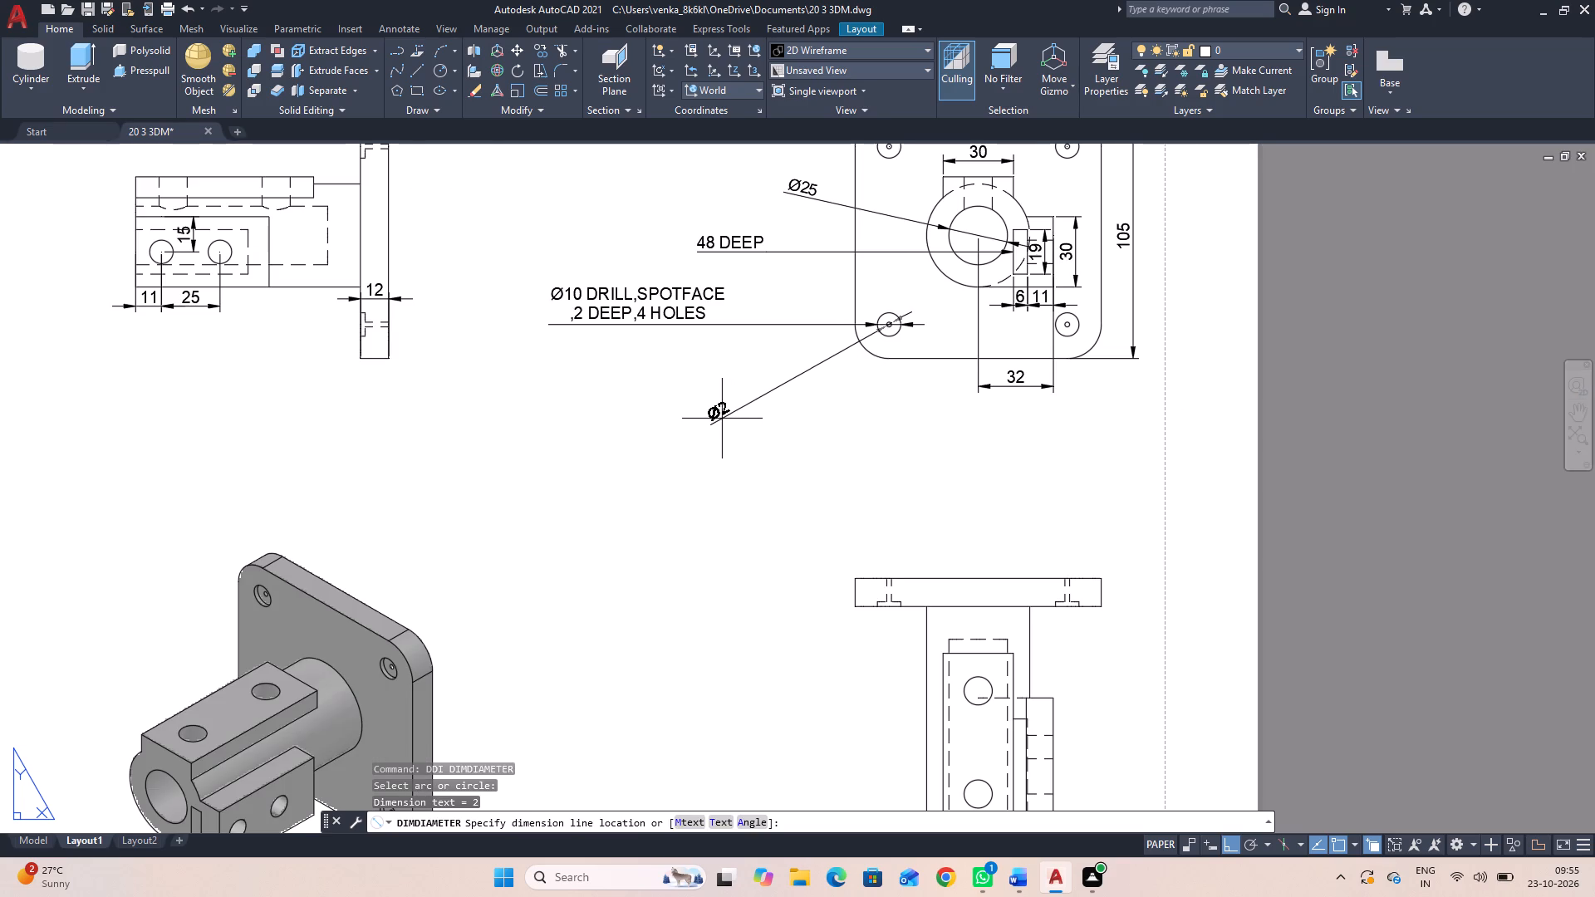
{"action": "left_click", "coordinate": [729, 412]}
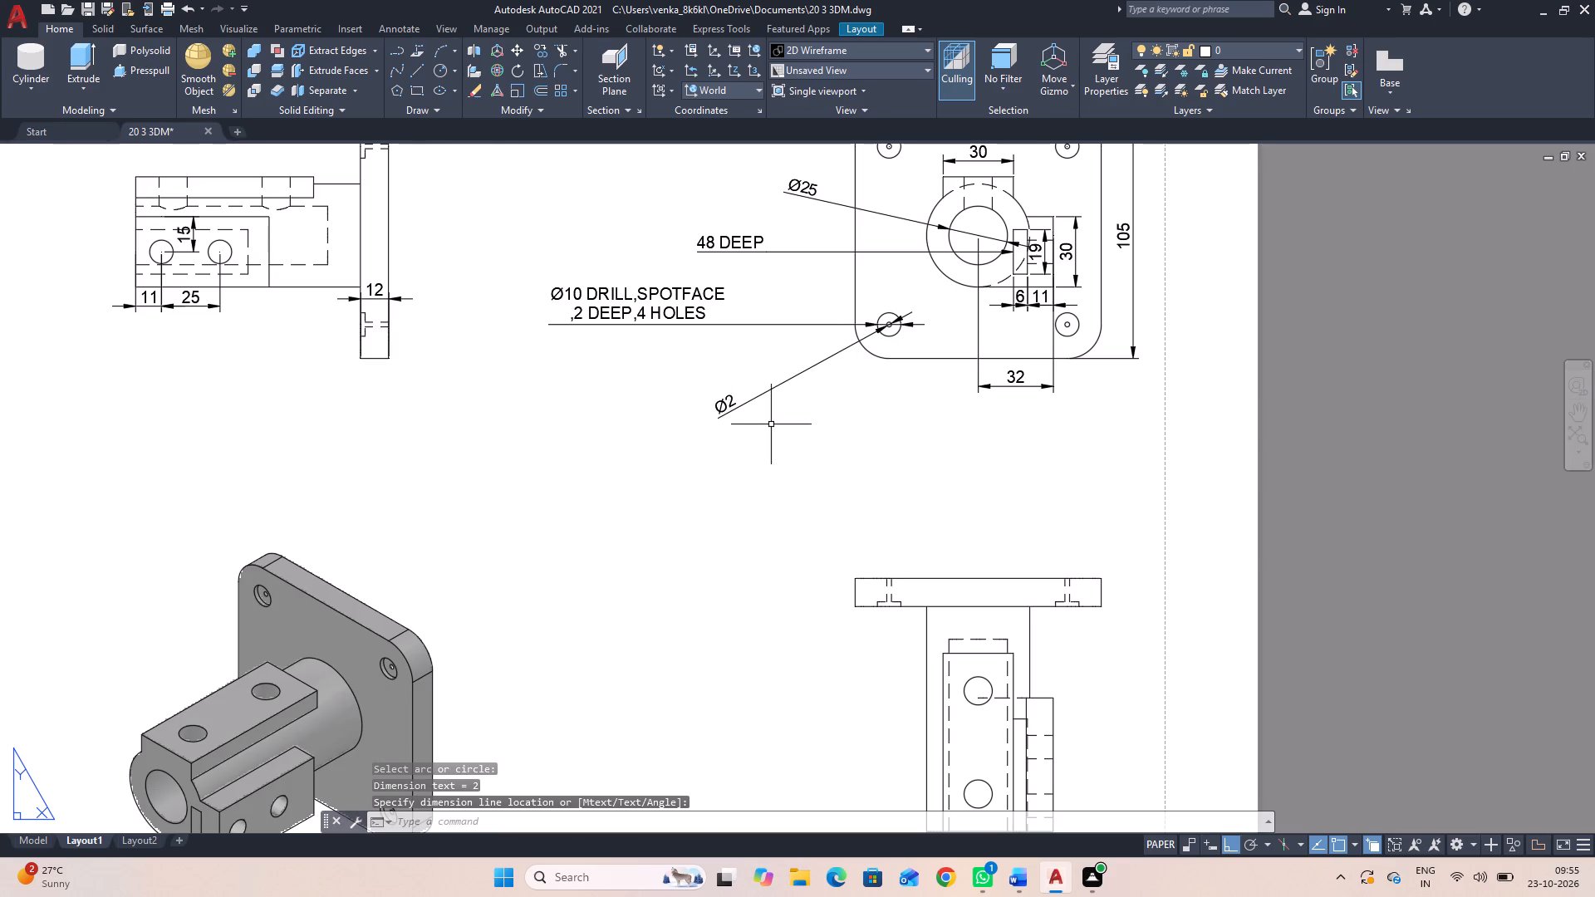
Append ,SPOTFACE to the text of the new inner-circle diameter dimension at the lower-left hole.
{"action": "double_click", "coordinate": [734, 397]}
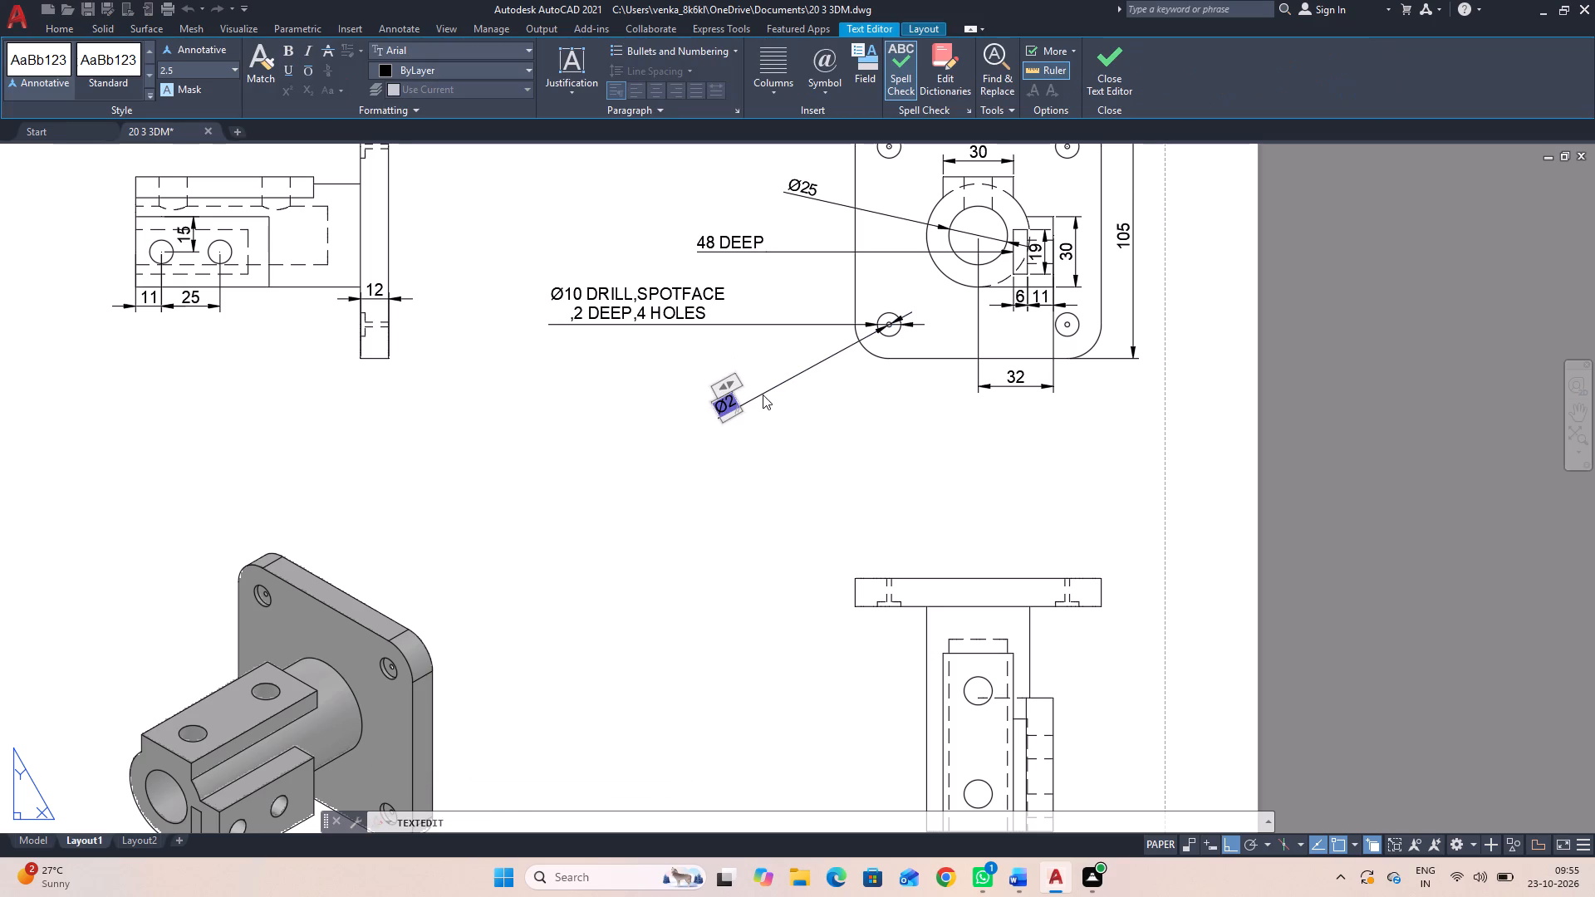
{"action": "key", "text": "Right"}
{"action": "key", "text": "comma"}
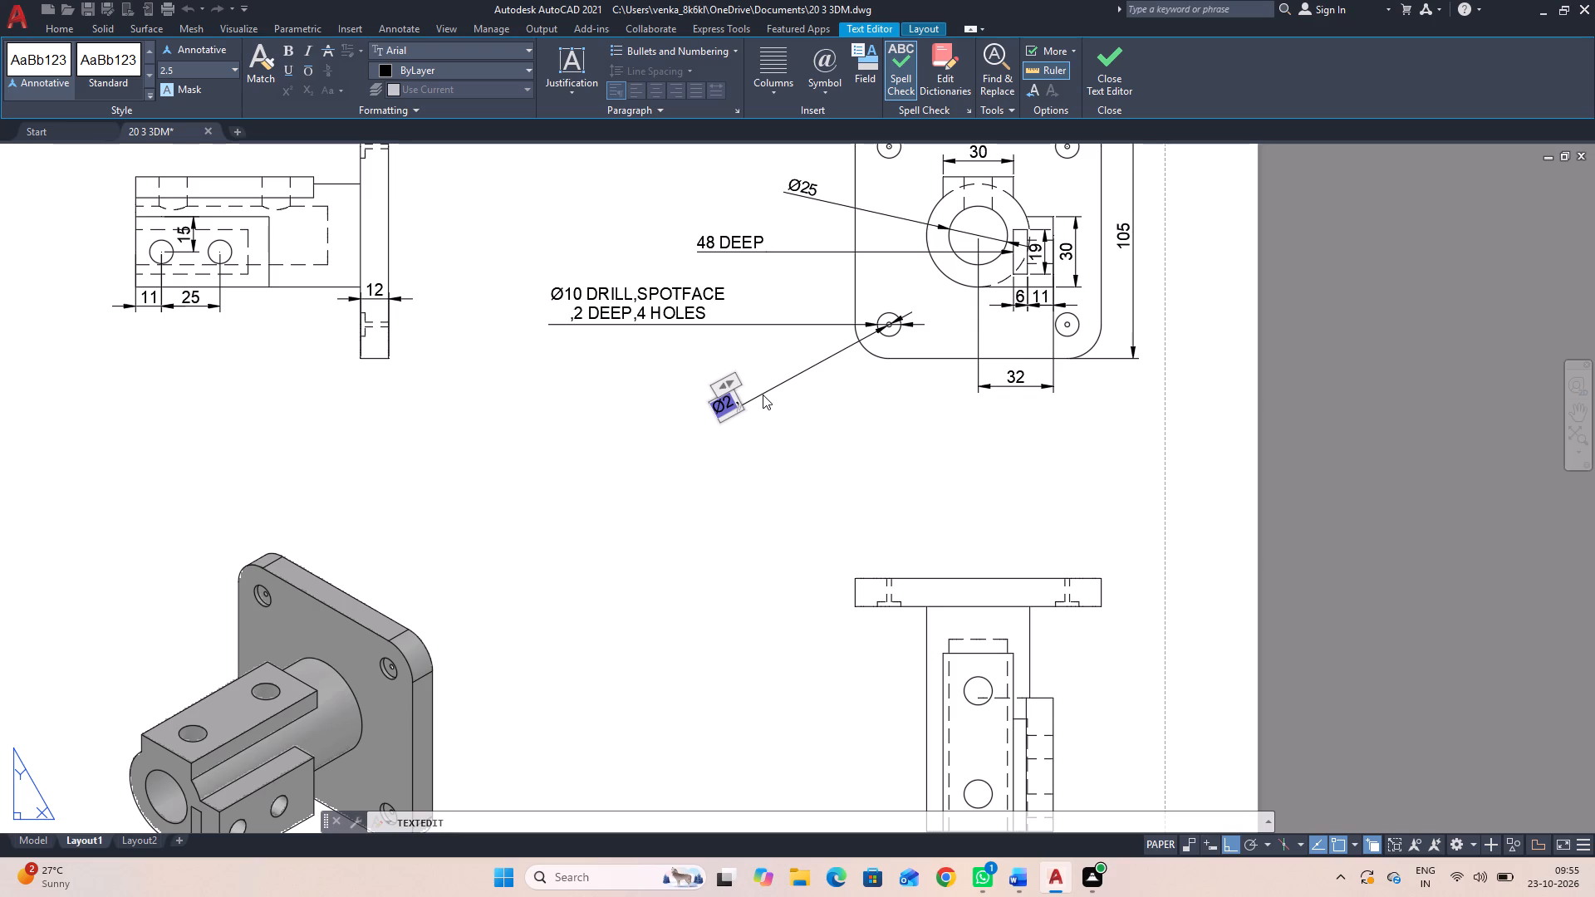
{"action": "key", "text": "s"}
{"action": "type", "text": "POY"}
{"action": "key", "text": "BackSpace"}
{"action": "key", "text": "t"}
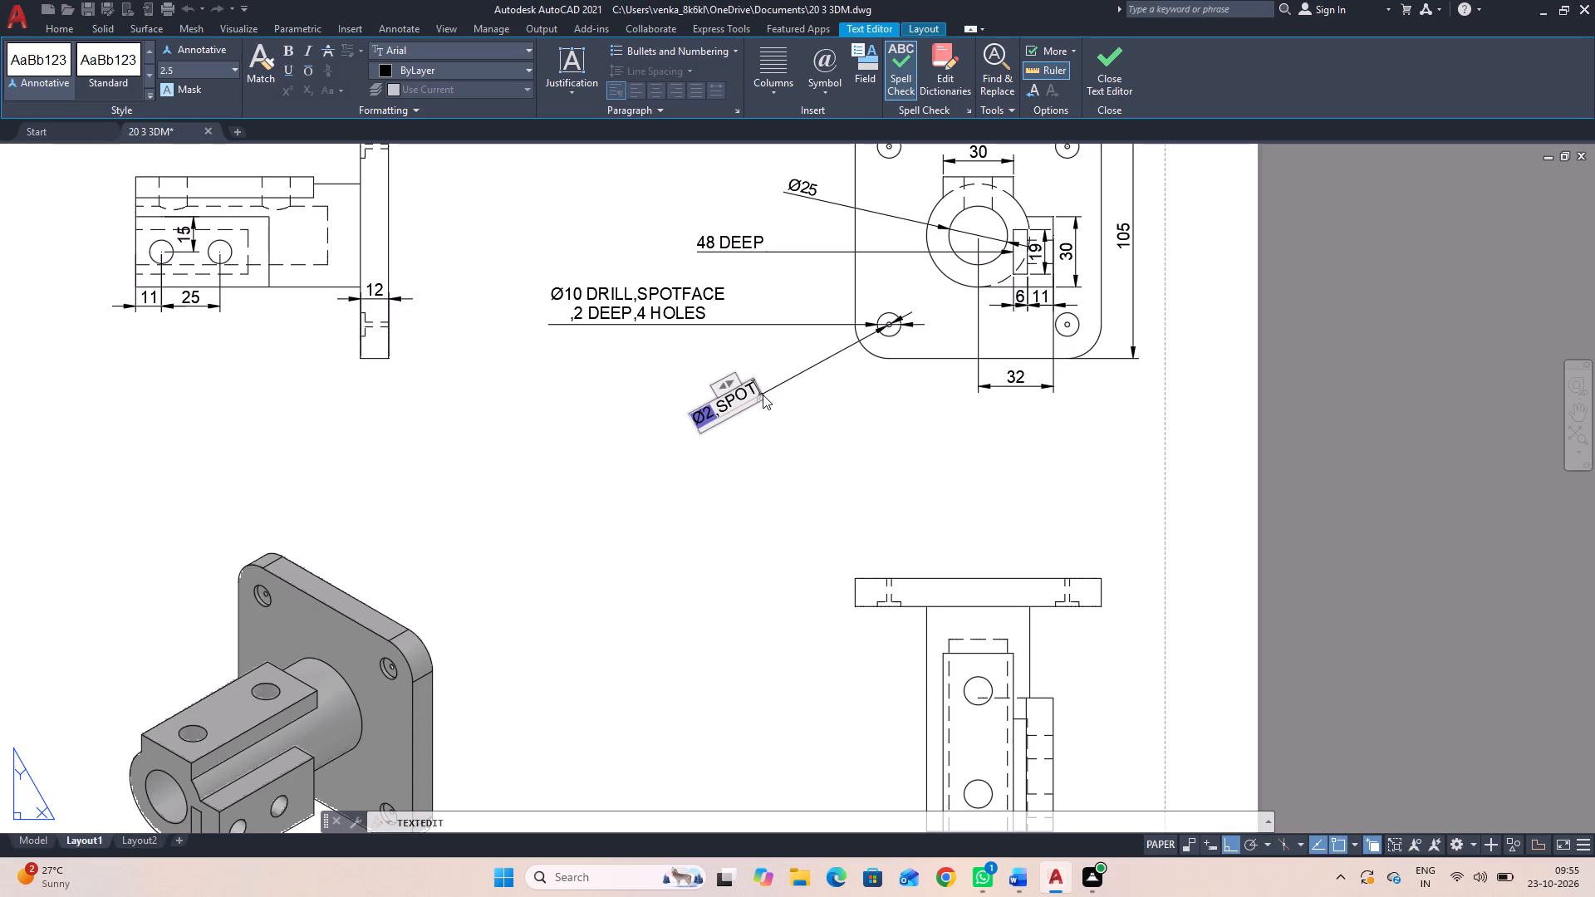
{"action": "type", "text": "FA"}
{"action": "type", "text": "CE"}
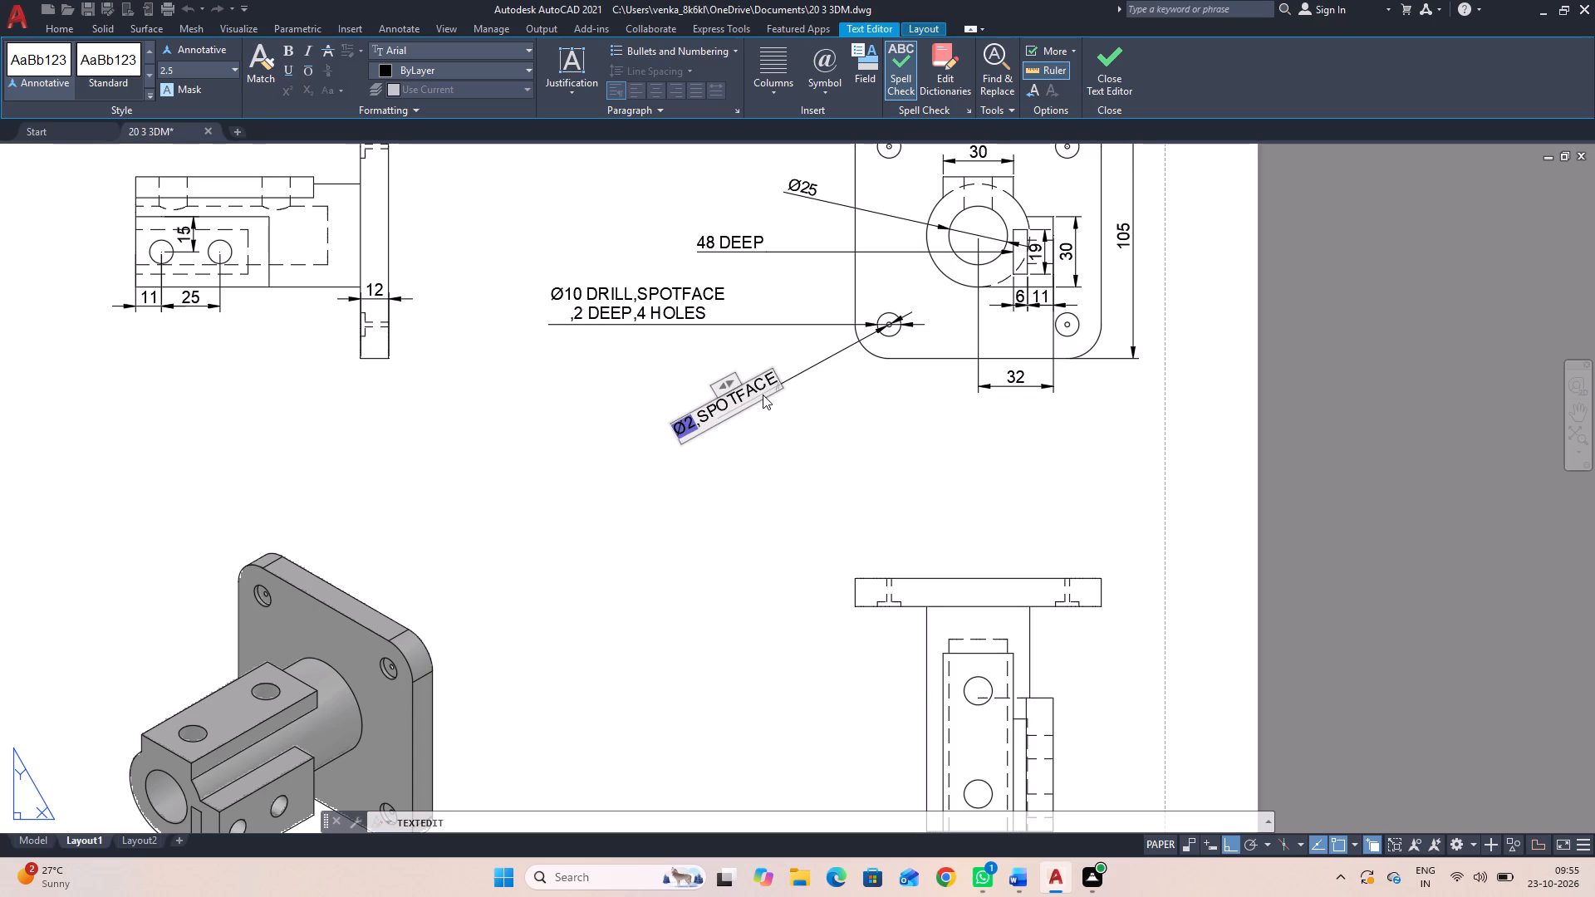
{"action": "left_click", "coordinate": [730, 446]}
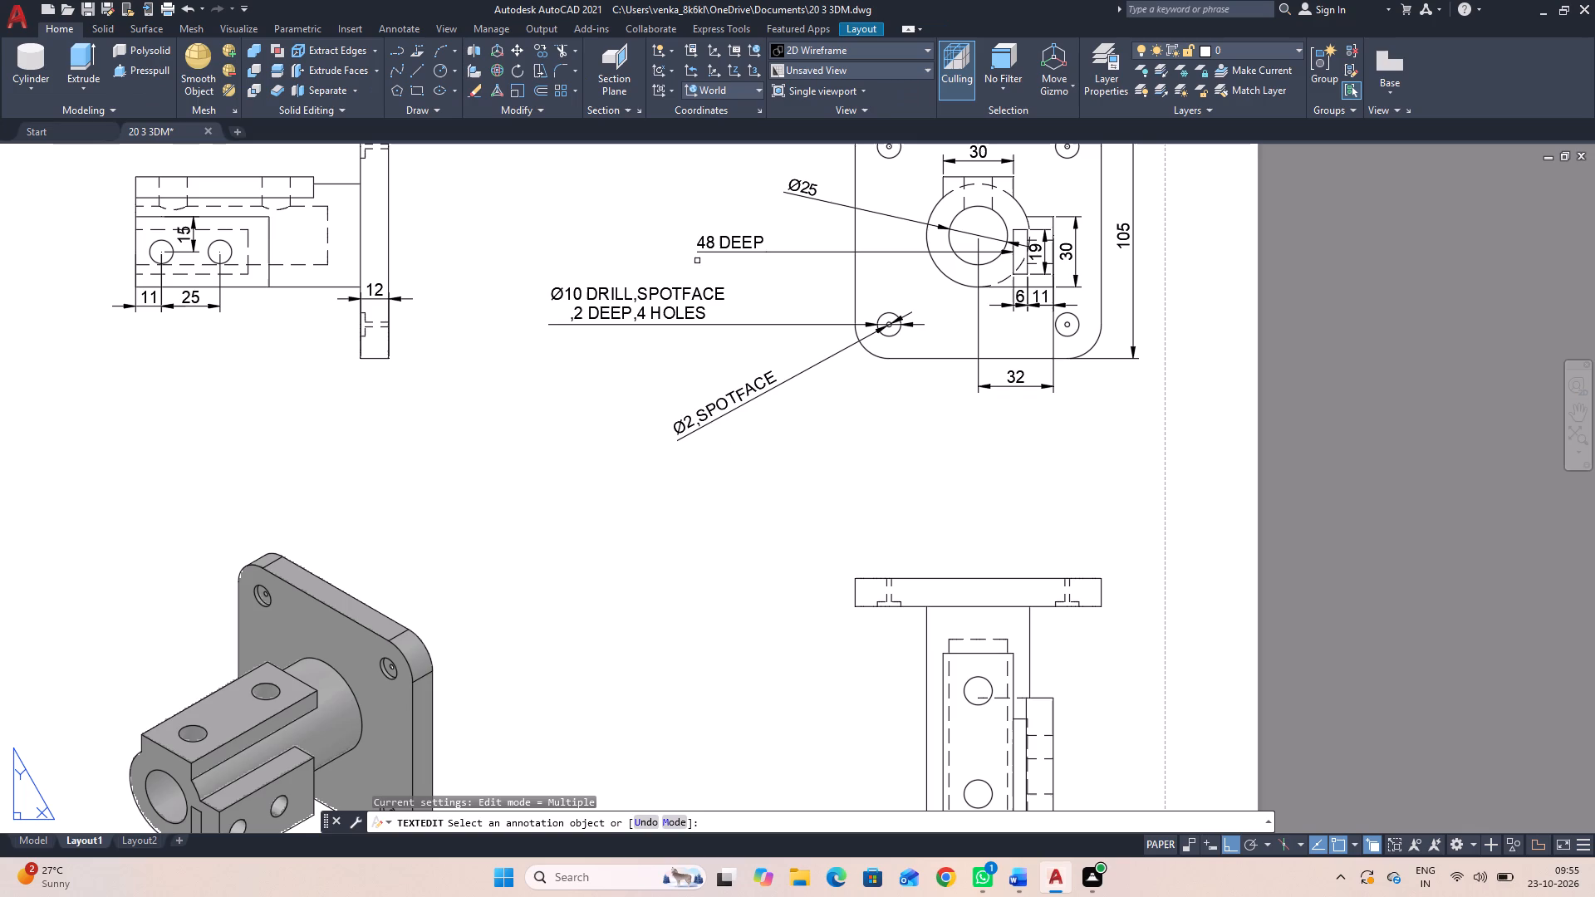
Remove ,SPOTFACE from the first line of the Ø10 DRILL hole note.
{"action": "left_click", "coordinate": [685, 316]}
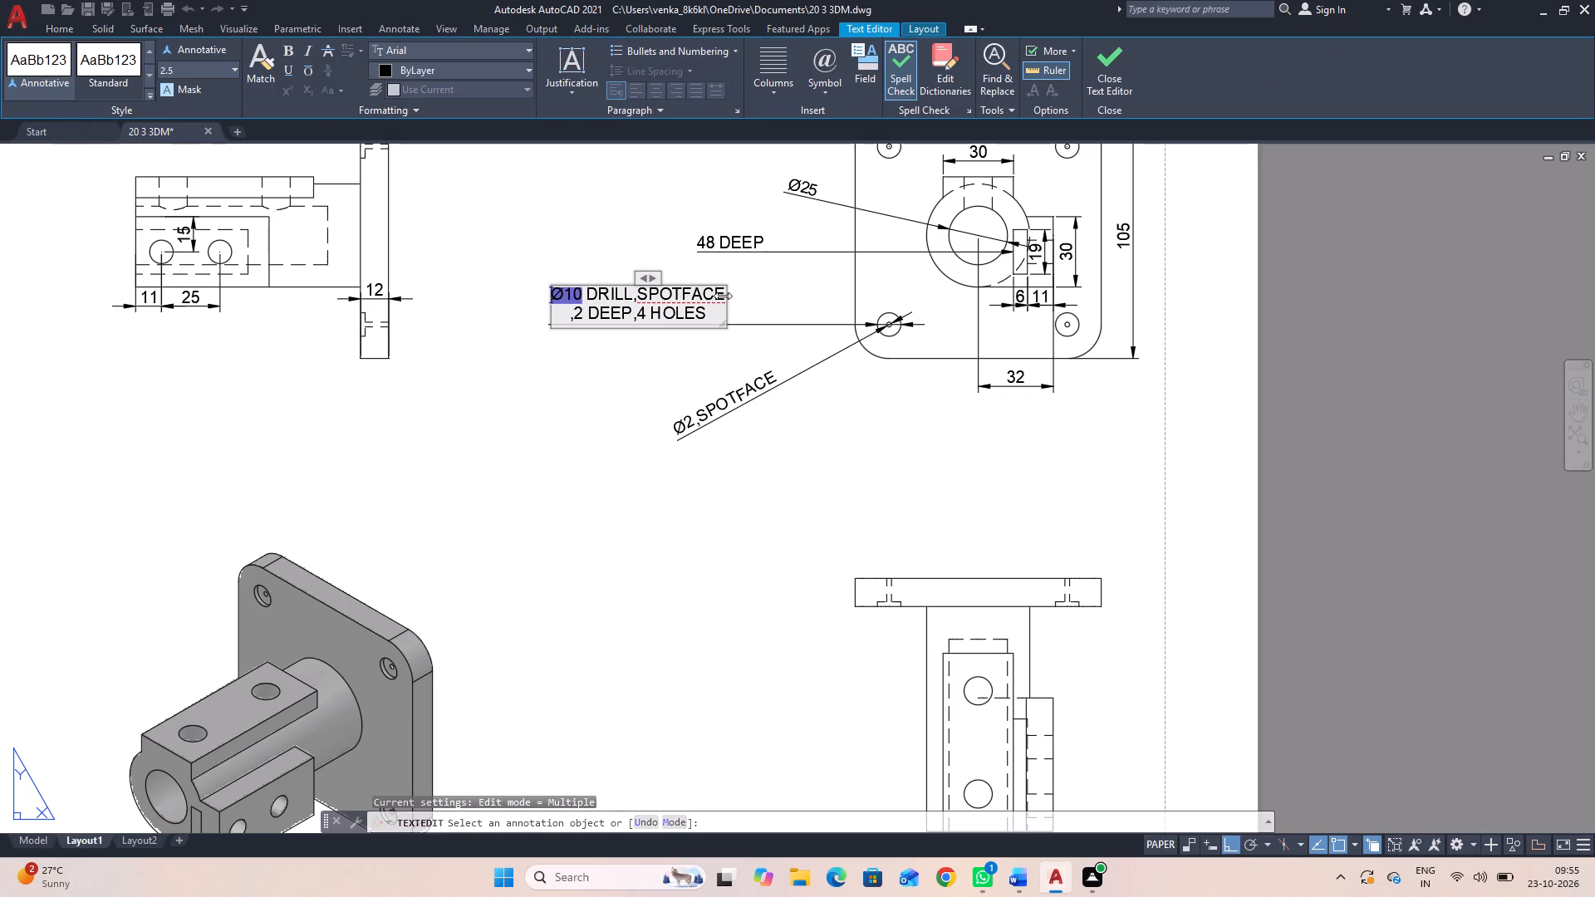
{"action": "left_click", "coordinate": [724, 296]}
{"action": "left_click", "coordinate": [714, 296]}
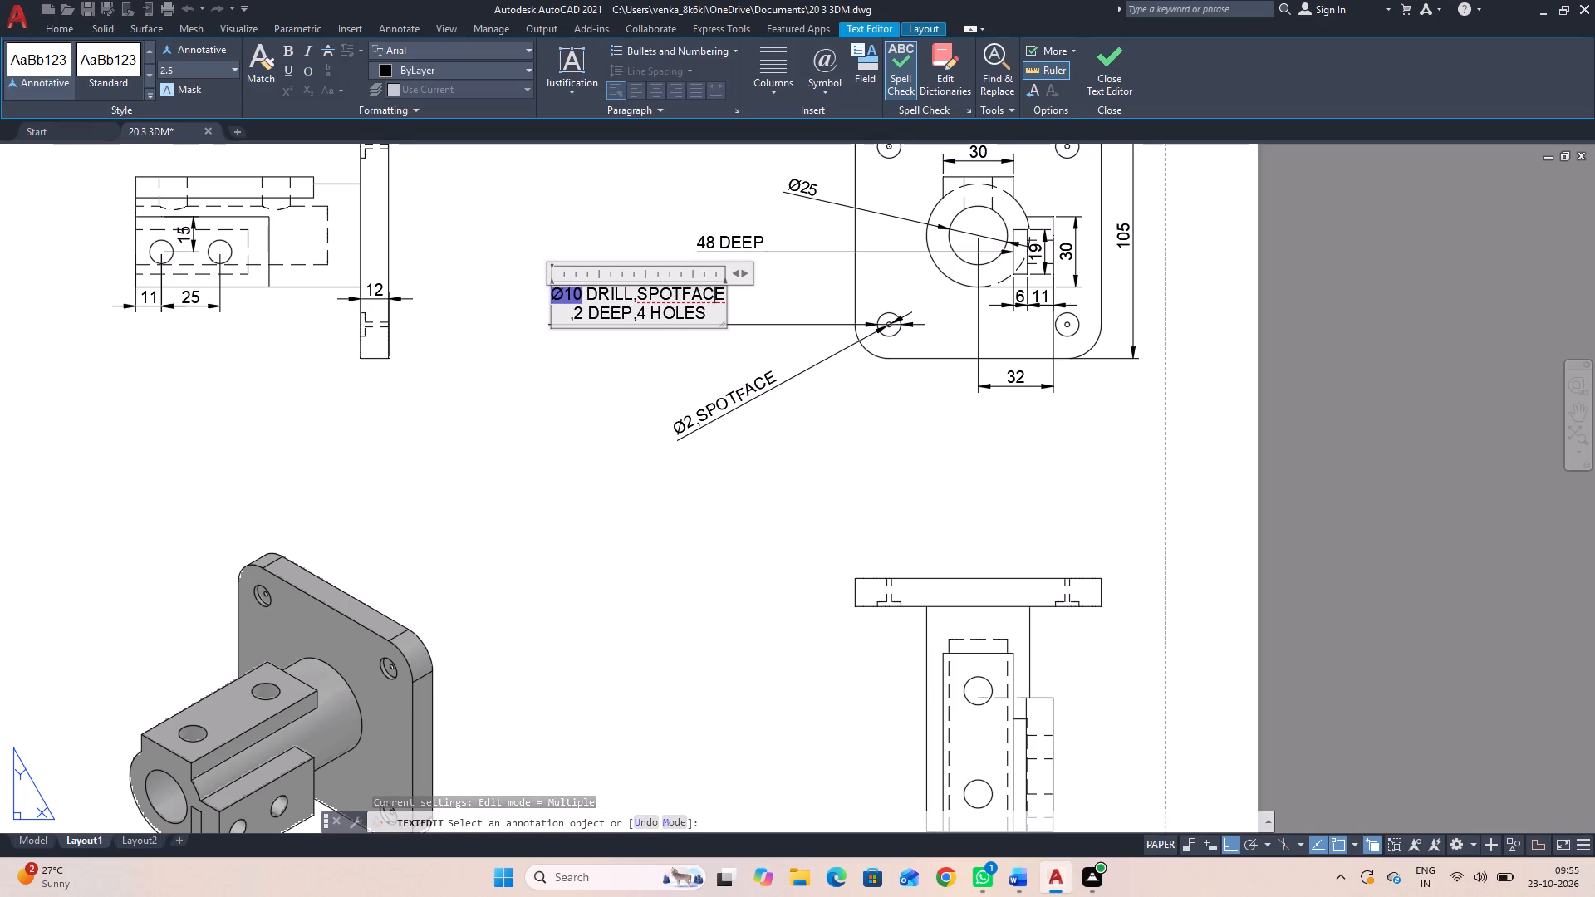
{"action": "key", "text": "Right"}
{"action": "key", "text": "BackSpace"}
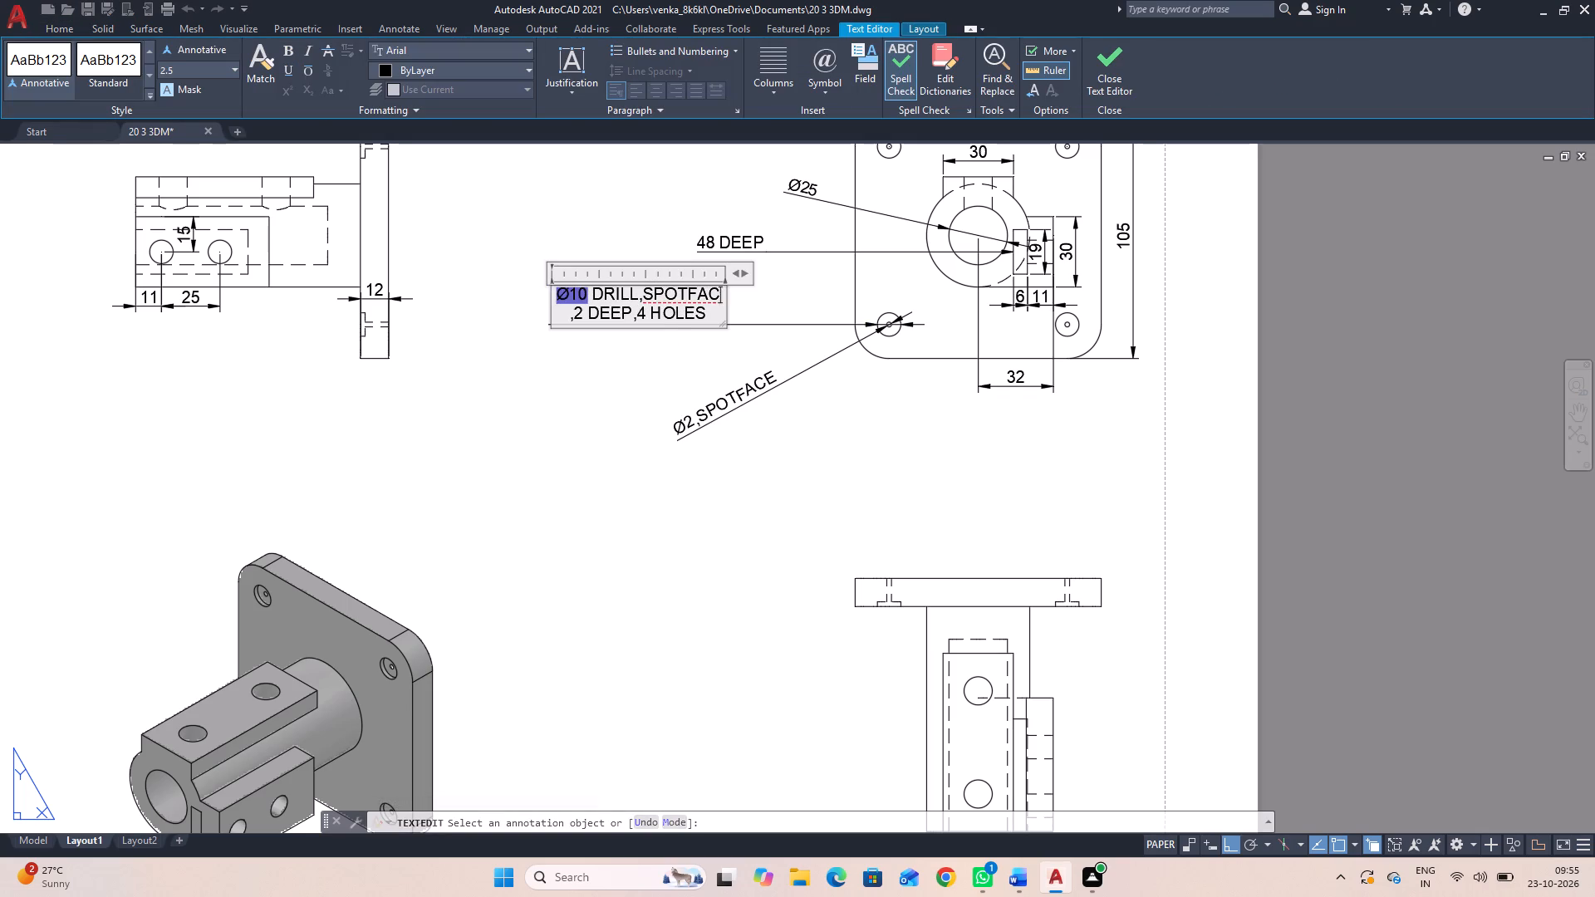
{"action": "key", "text": "BackSpace"}
{"action": "key", "text": "BackSpace"}
{"action": "key", "text": "BackSpace"}
{"action": "key", "text": "BackSpace"}
{"action": "key", "text": "BackSpace"}
{"action": "key", "text": "BackSpace"}
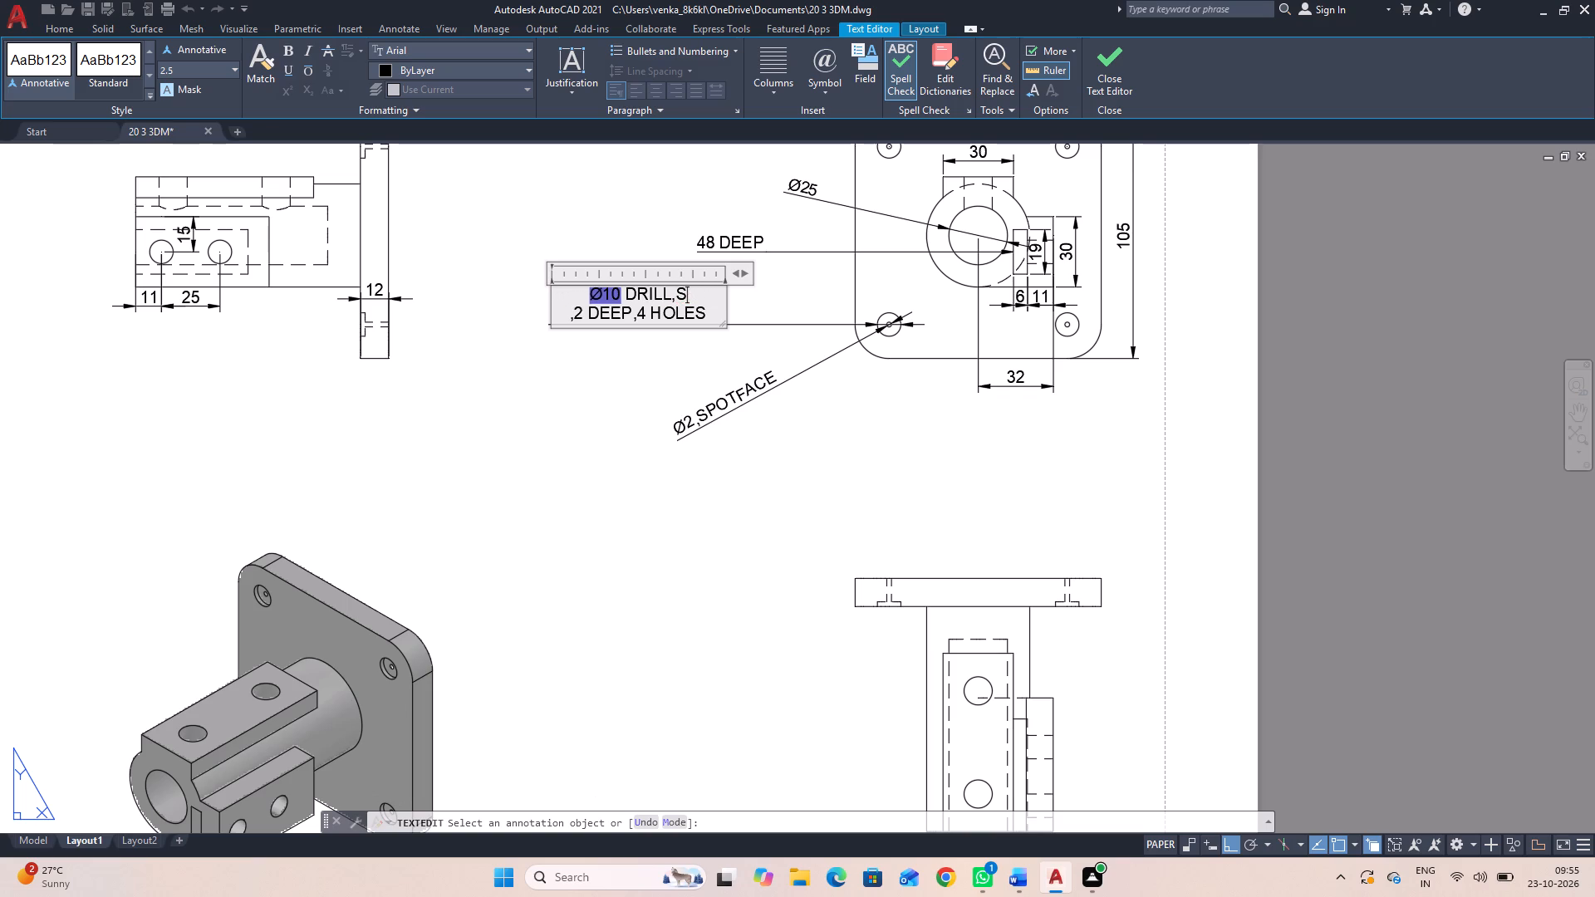
{"action": "key", "text": "BackSpace"}
{"action": "key", "text": "BackSpace"}
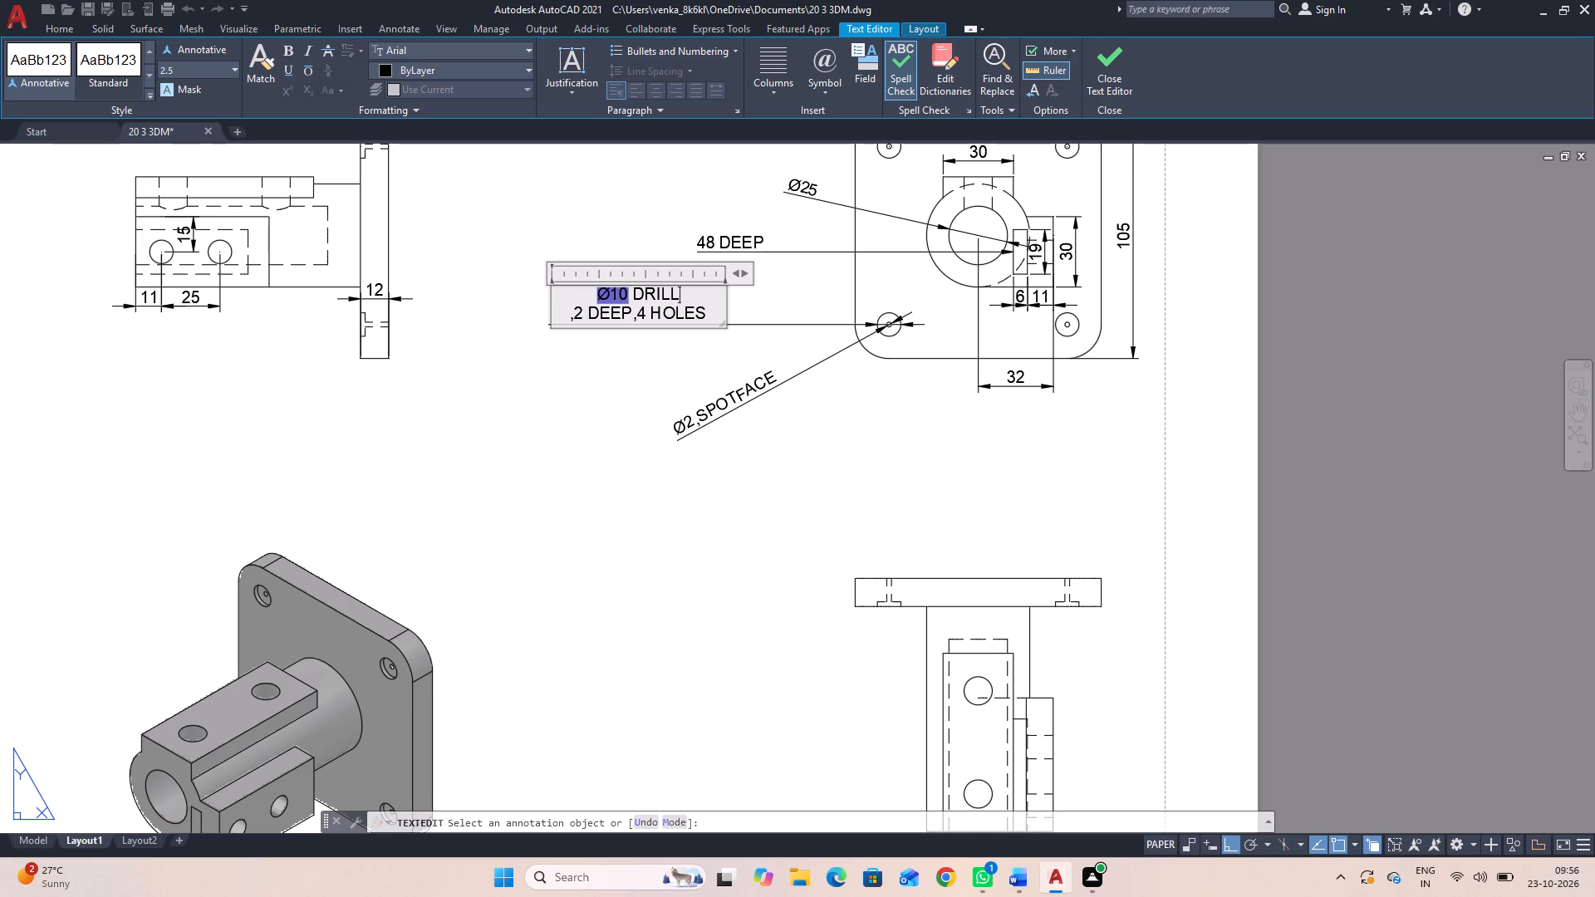
Remove the line break before ,2 DEEP so the note reads Ø10 DRILL,2 DEEP,4 HOLES, and finish the text editing.
{"action": "key", "text": "Down"}
{"action": "key", "text": "Left"}
{"action": "key", "text": "Left"}
{"action": "key", "text": "Left"}
{"action": "key", "text": "Left"}
{"action": "key", "text": "Left"}
{"action": "key", "text": "Left"}
{"action": "key", "text": "Left"}
{"action": "key", "text": "Left"}
{"action": "key", "text": "Left"}
{"action": "key", "text": "Left"}
{"action": "key", "text": "Left"}
{"action": "key", "text": "Left"}
{"action": "key", "text": "Left"}
{"action": "key", "text": "Left"}
{"action": "key", "text": "Left"}
{"action": "key", "text": "Left"}
{"action": "key", "text": "Right"}
{"action": "key", "text": "Right"}
{"action": "key", "text": "BackSpace"}
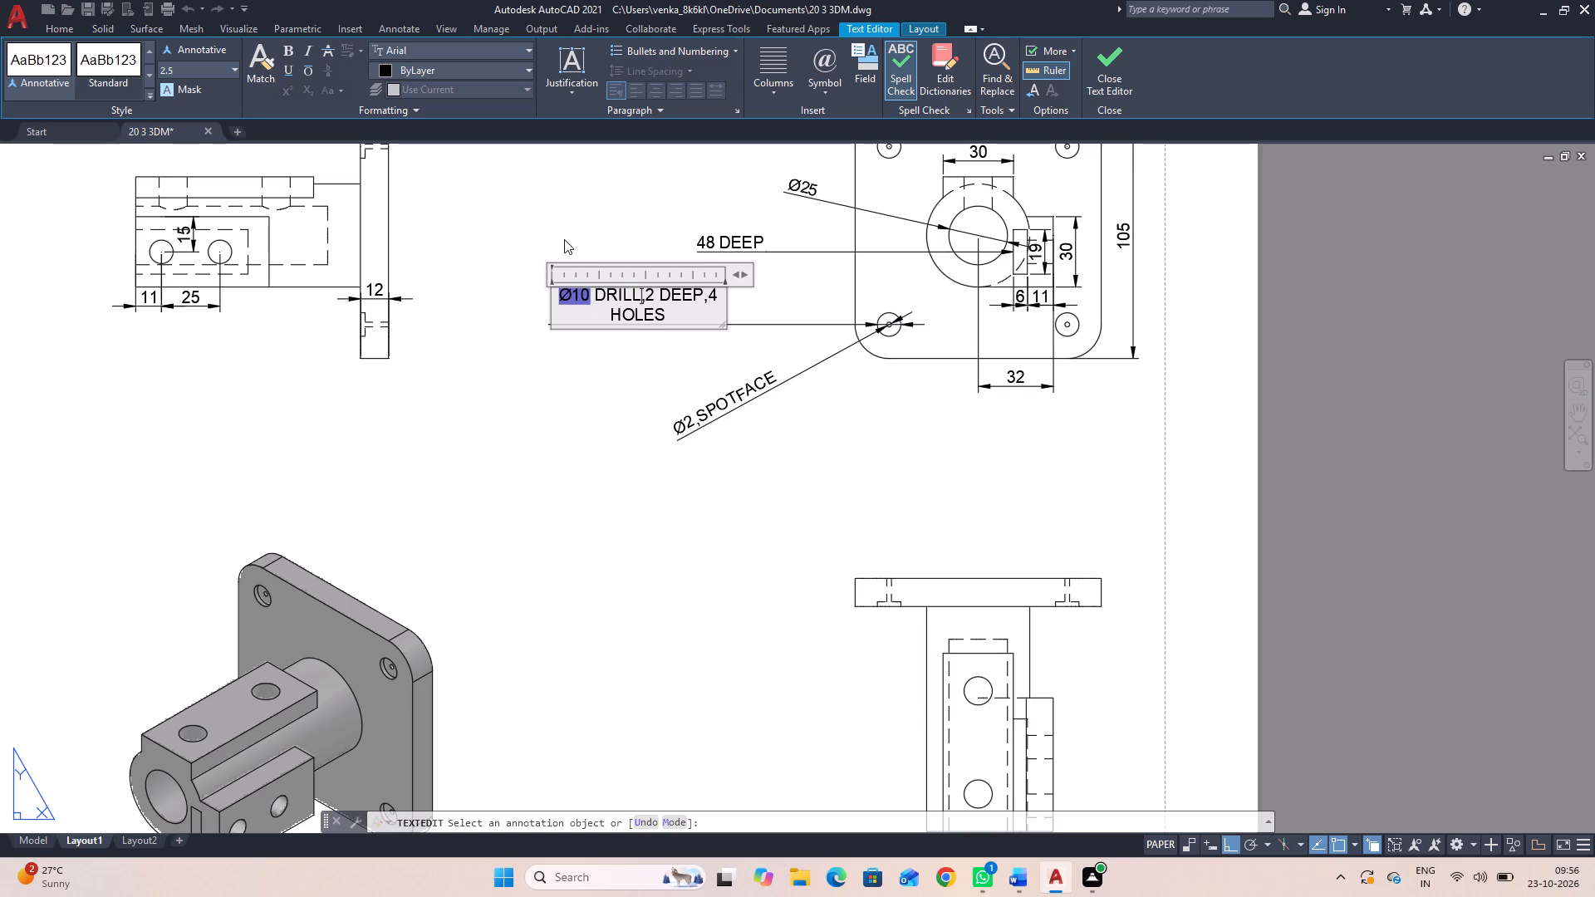
{"action": "left_click", "coordinate": [587, 404]}
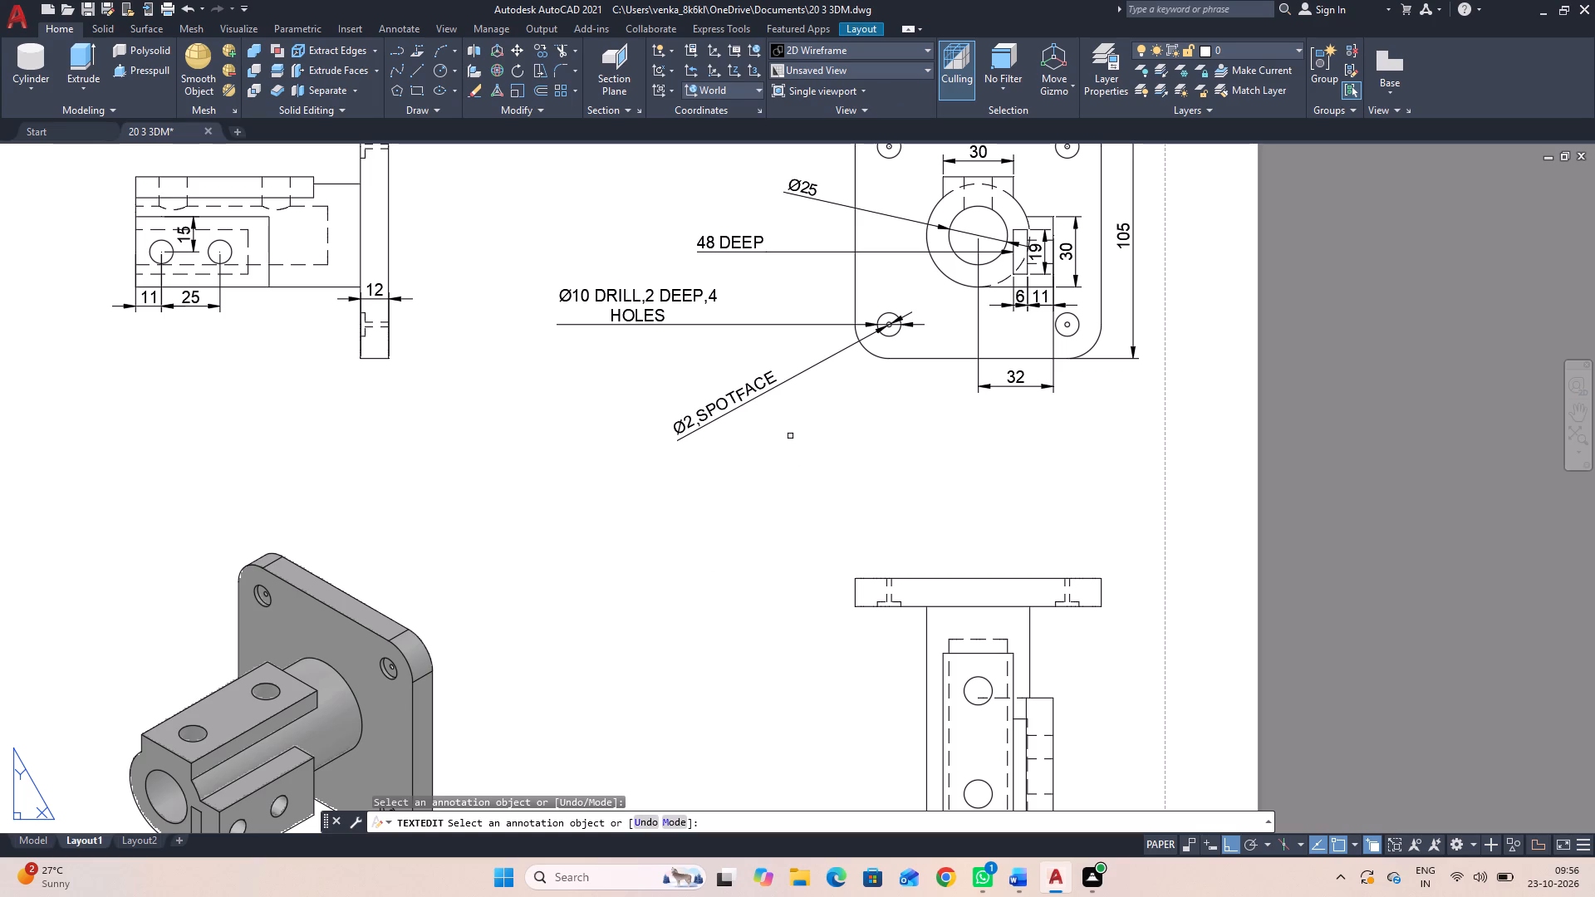
{"action": "scroll", "coordinate": [790, 436], "scroll_direction": "down", "scroll_amount": 2}
{"action": "scroll", "coordinate": [786, 437], "scroll_direction": "up", "scroll_amount": 1}
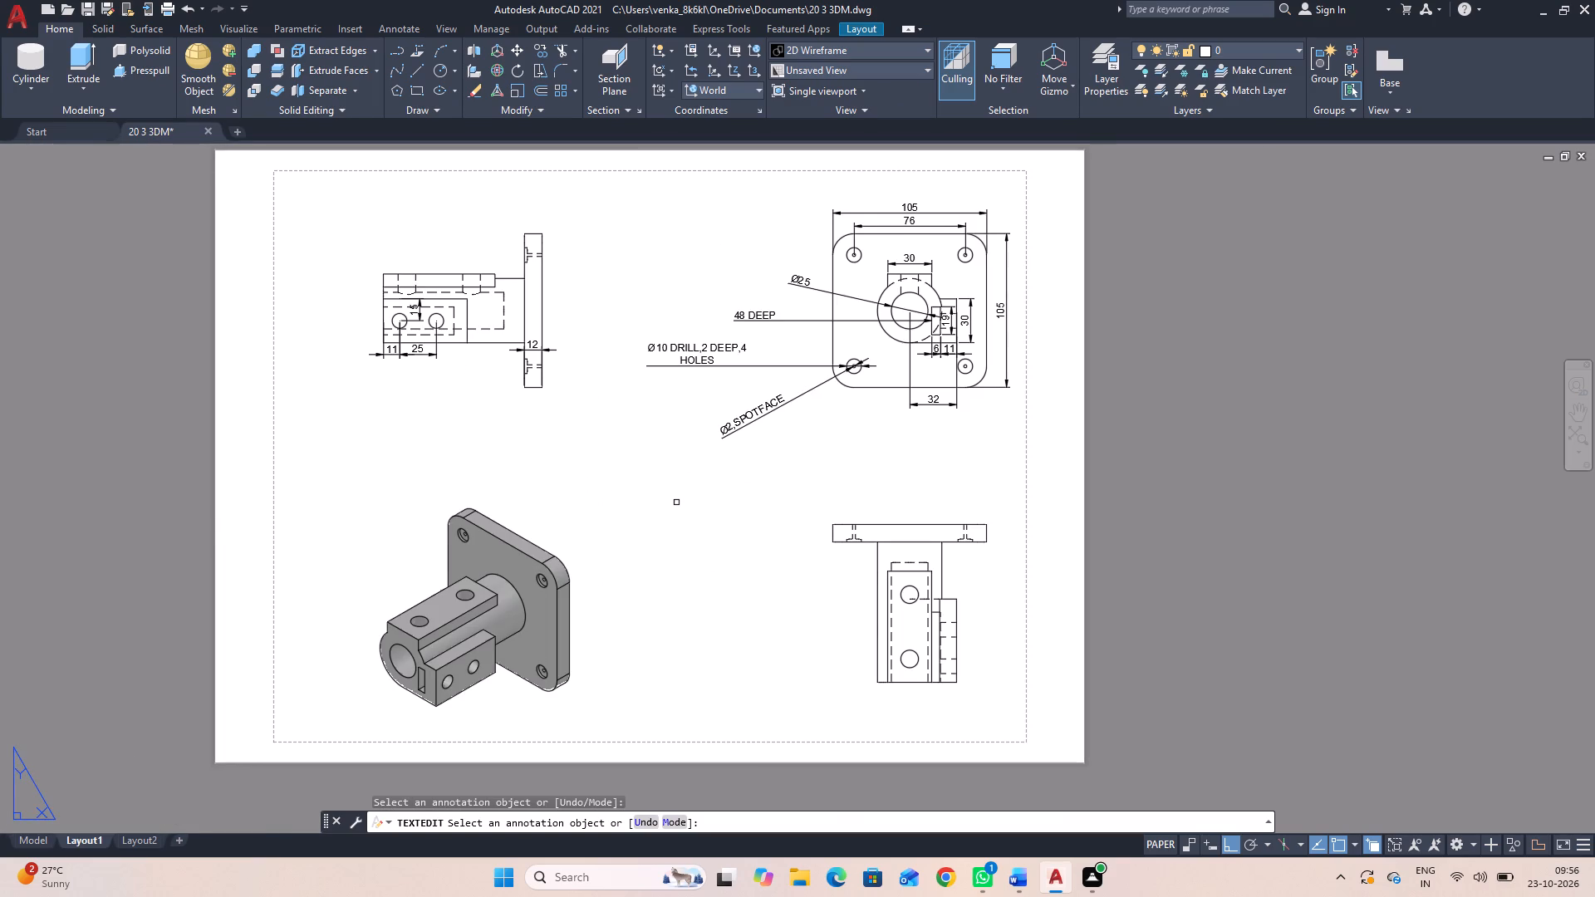
{"action": "middle_click_drag", "start_coordinate": [678, 501], "coordinate": [710, 537]}
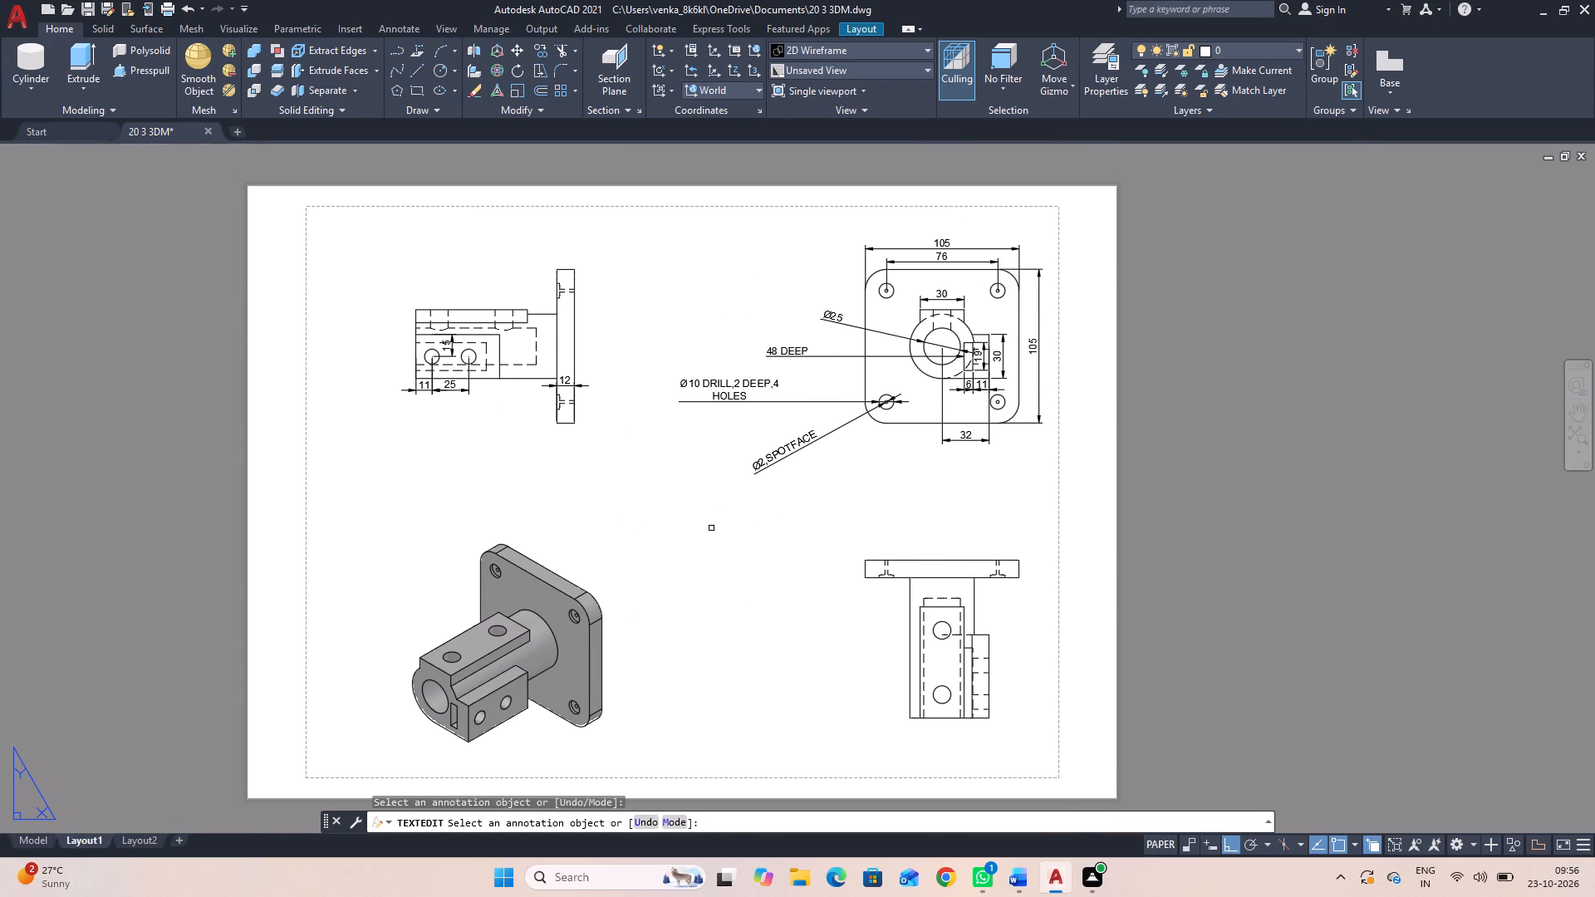
{"action": "scroll", "coordinate": [711, 528], "scroll_direction": "up", "scroll_amount": 1}
{"action": "scroll", "coordinate": [711, 528], "scroll_direction": "down", "scroll_amount": 1}
{"action": "middle_click_drag", "start_coordinate": [699, 524], "coordinate": [741, 476]}
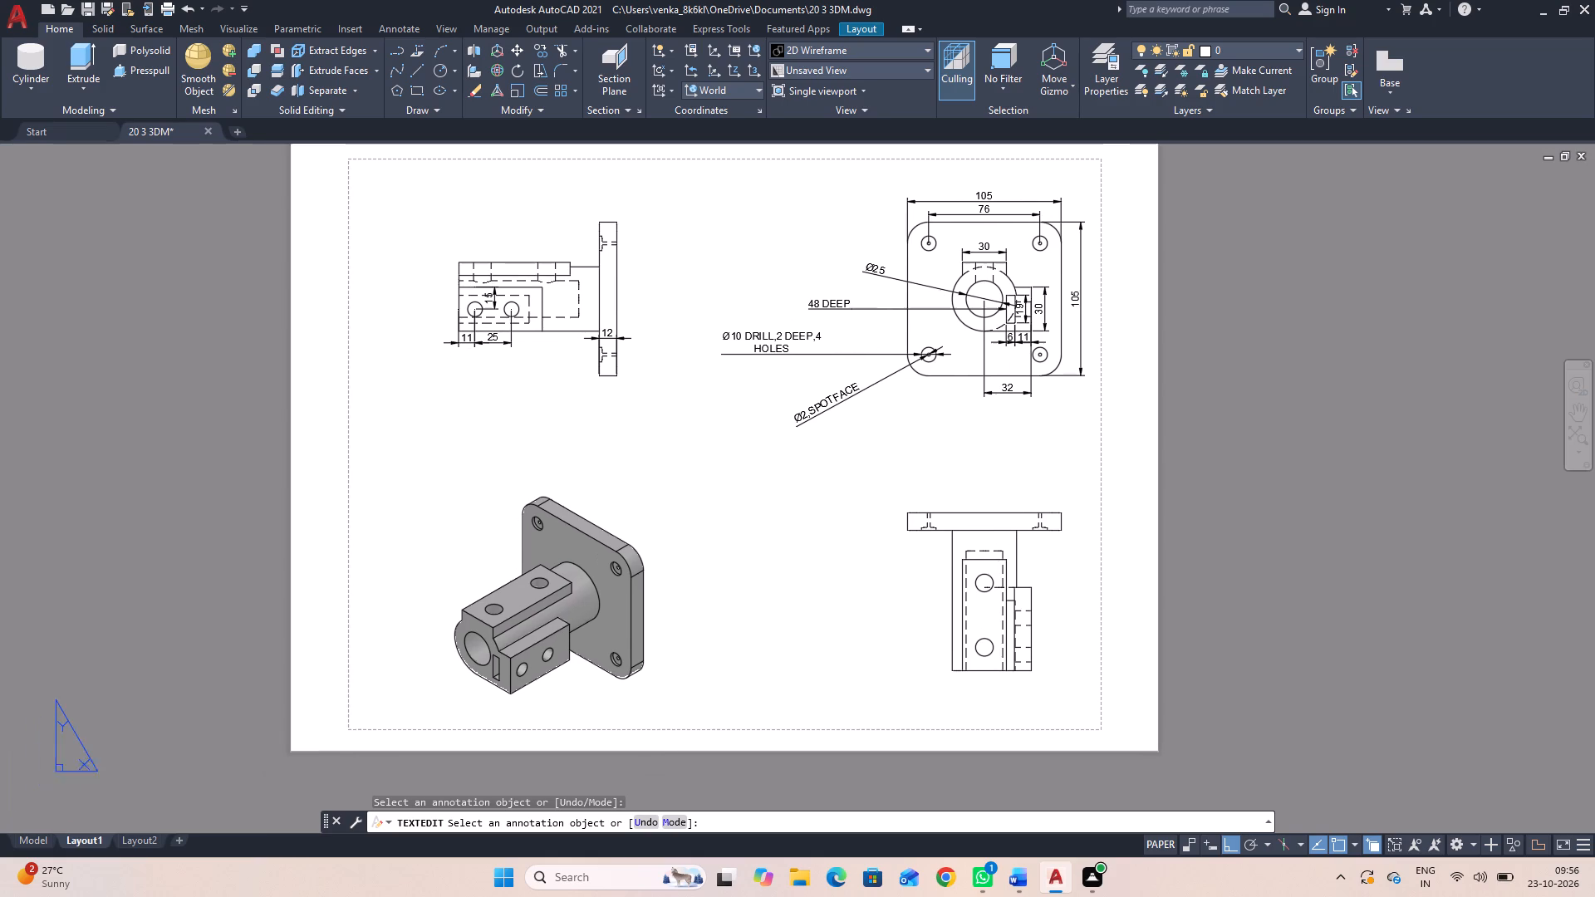
{"action": "middle_click_drag", "start_coordinate": [741, 476], "coordinate": [763, 531]}
{"action": "key", "text": "Escape"}
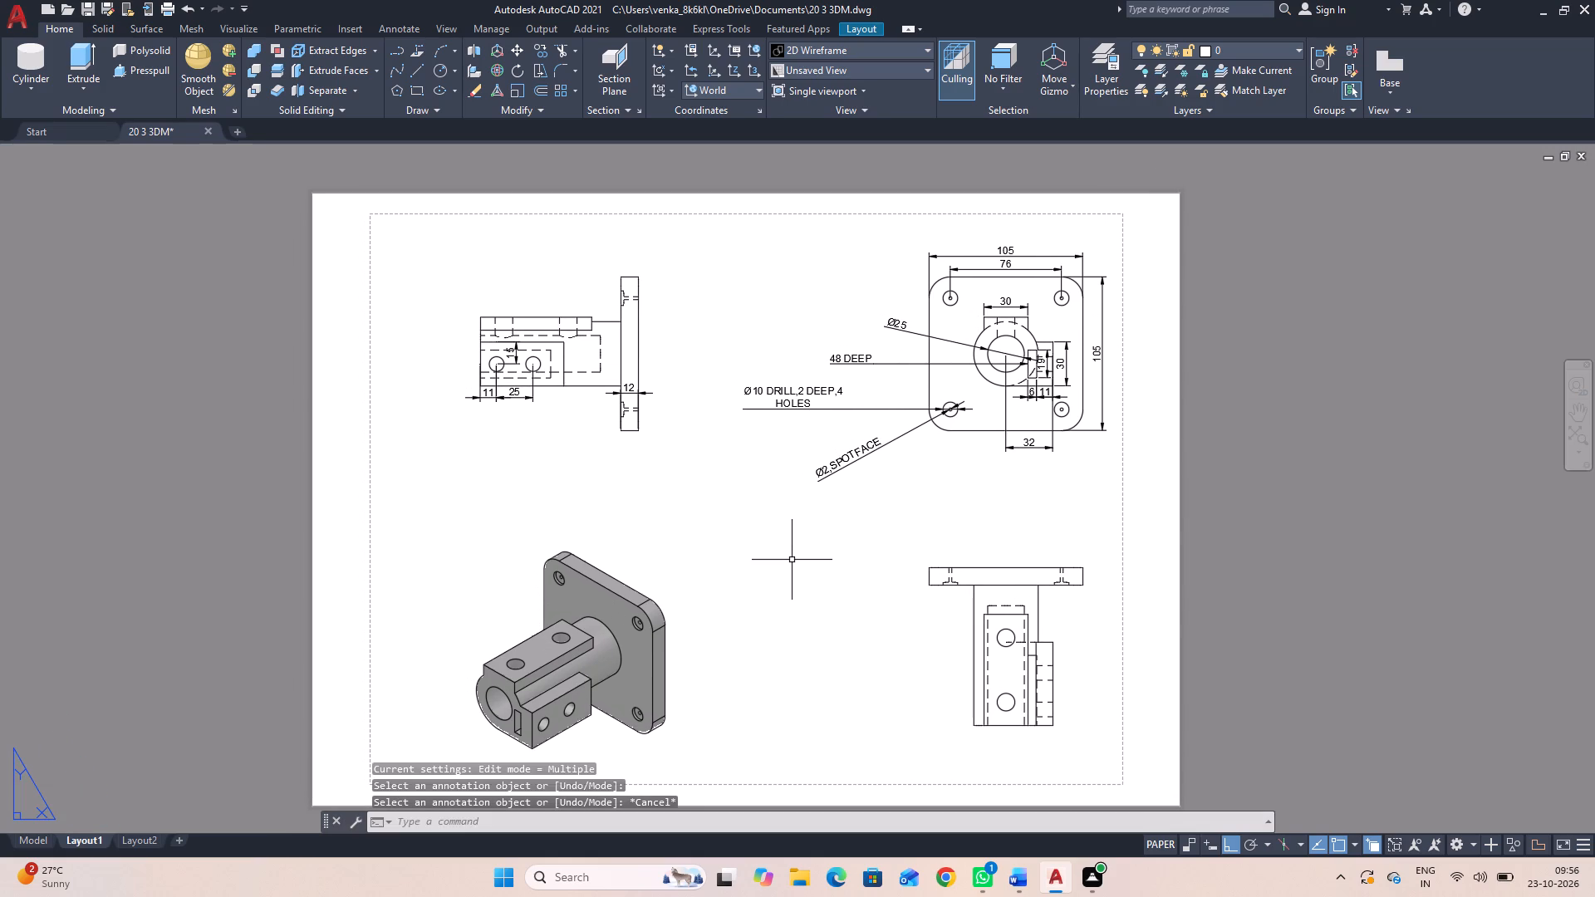
Add a diameter dimension to the upper pad hole in the projected view below the base view, placed left of the part.
{"action": "type", "text": "DDI"}
{"action": "key", "text": "space"}
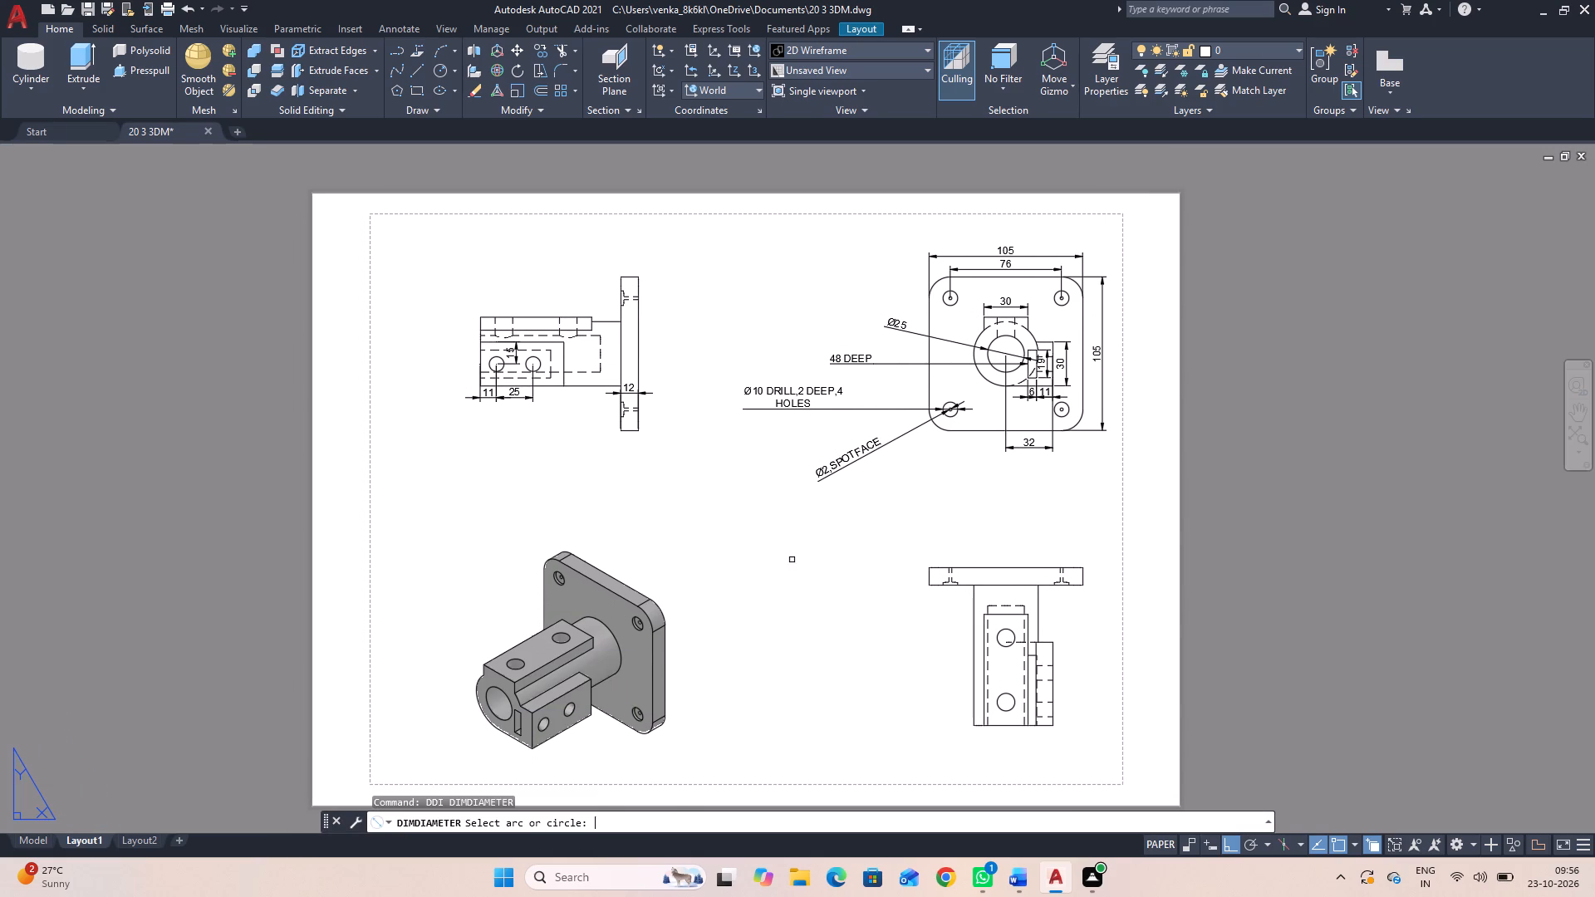
{"action": "left_click", "coordinate": [997, 633]}
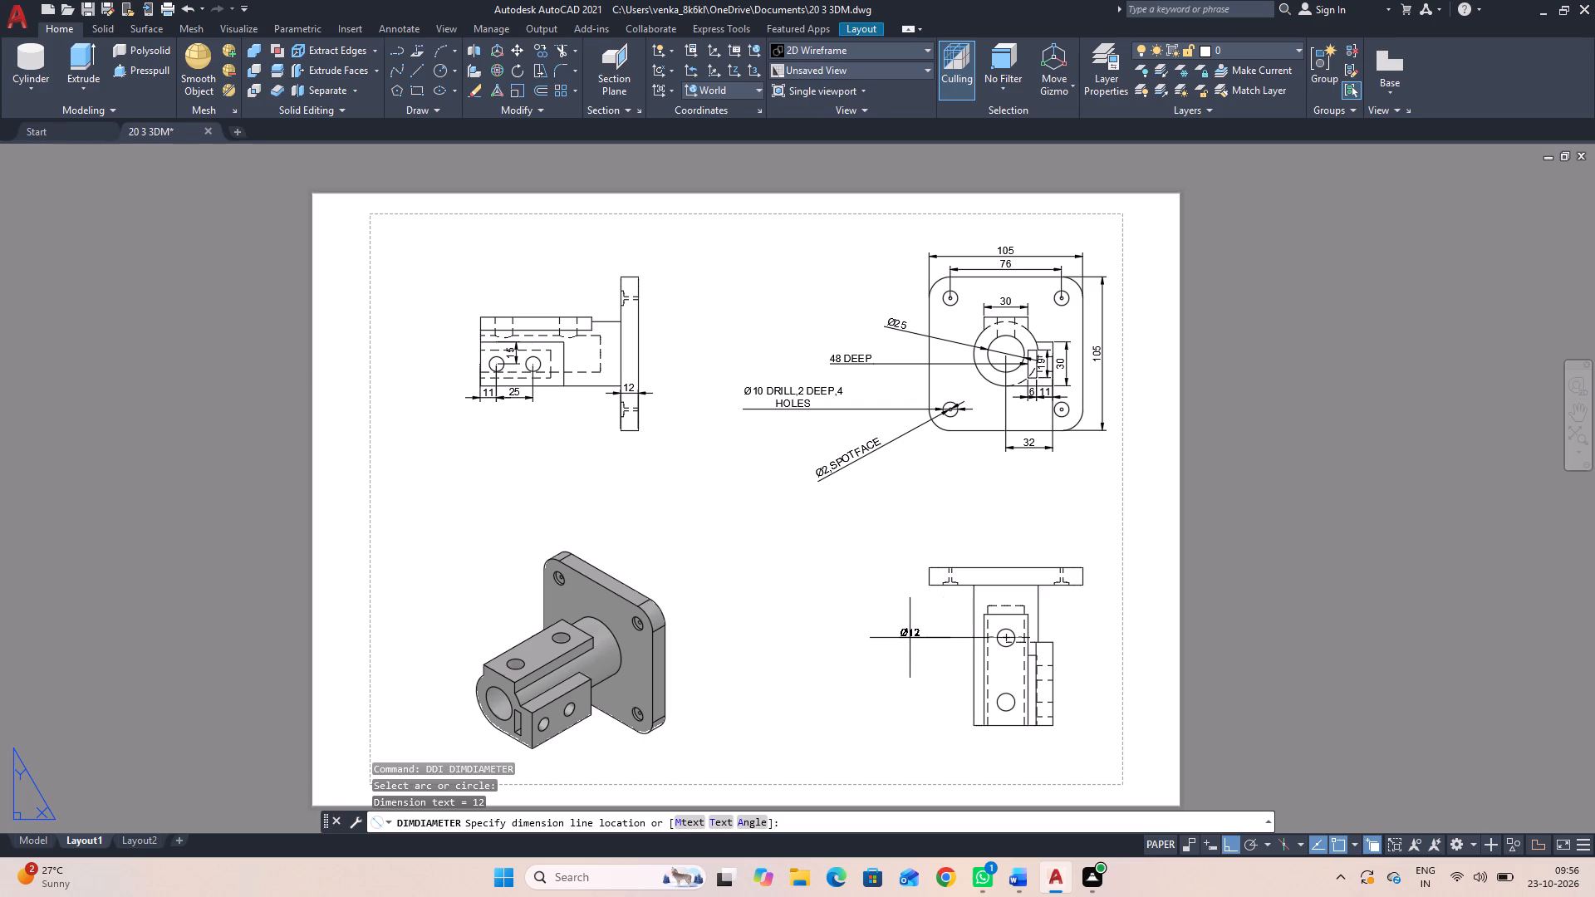
{"action": "left_click", "coordinate": [910, 638]}
Append ,2 HOLES to the pad hole's diameter dimension text and finish the text editing.
{"action": "double_click", "coordinate": [910, 629]}
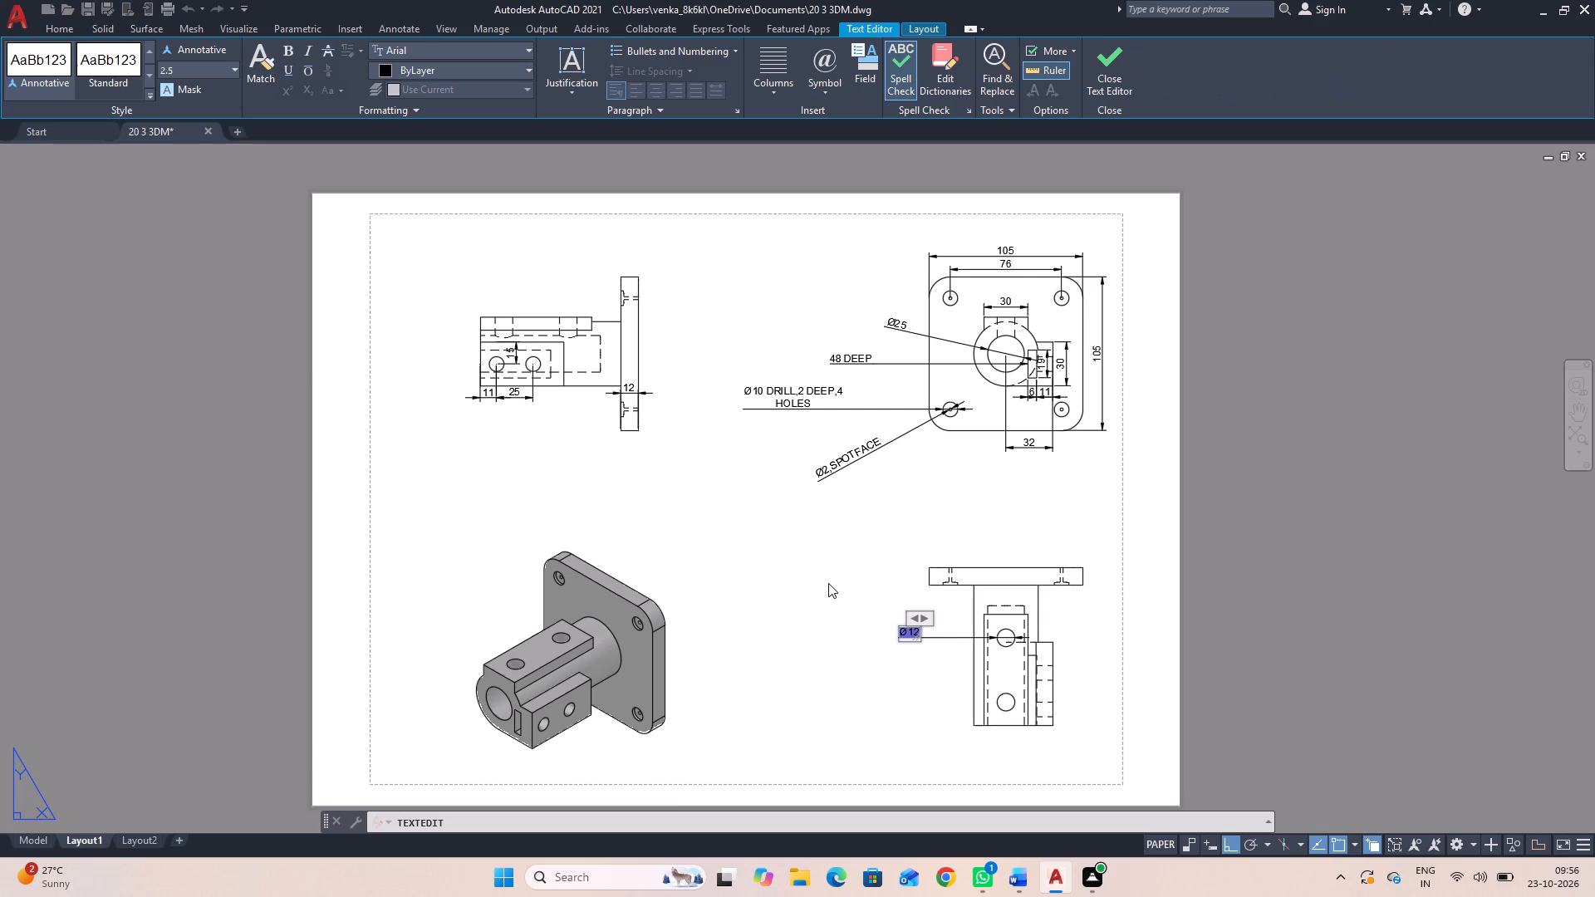
{"action": "key", "text": "Right"}
{"action": "key", "text": "comma"}
{"action": "key", "text": "space"}
{"action": "key", "text": "BackSpace"}
{"action": "type", "text": "2 HOL"}
{"action": "type", "text": "ES"}
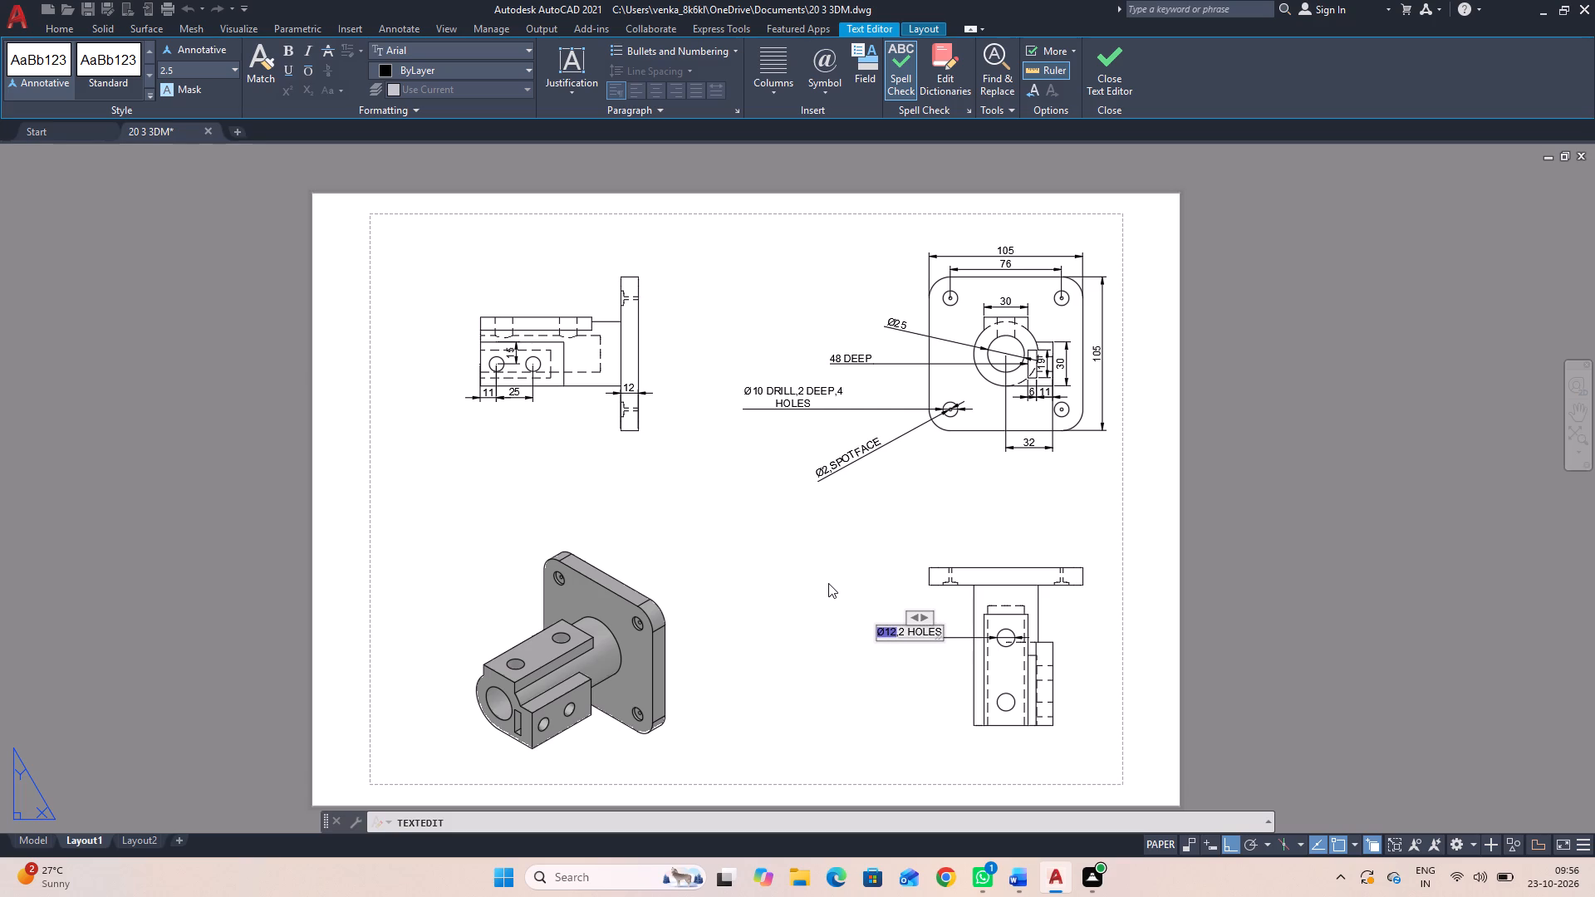
{"action": "left_click", "coordinate": [844, 615]}
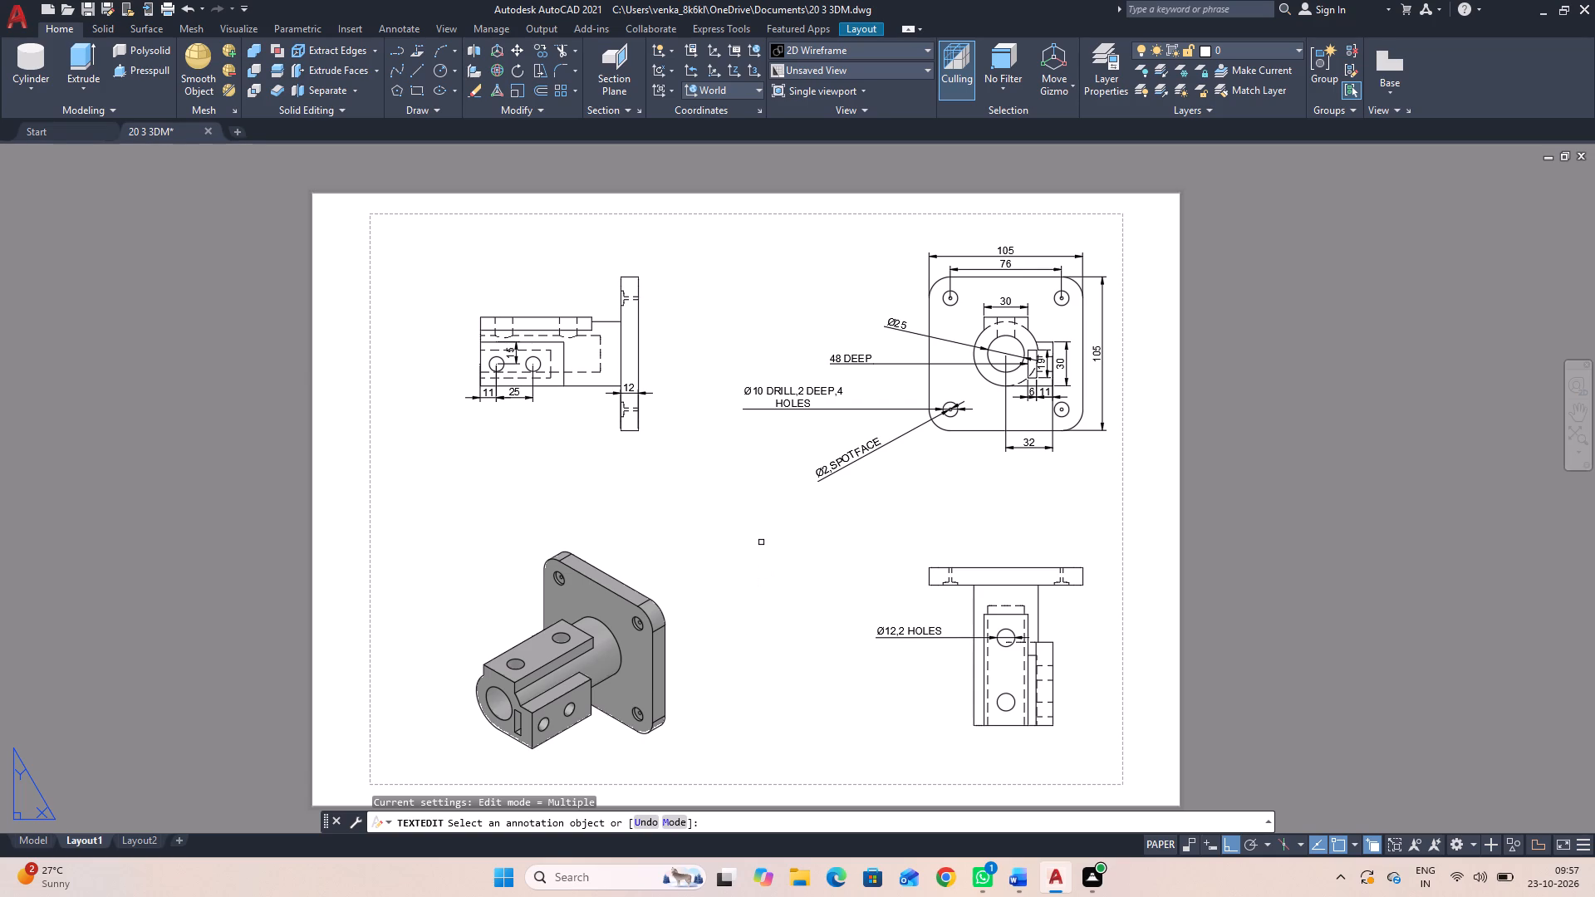
{"action": "key", "text": "Escape"}
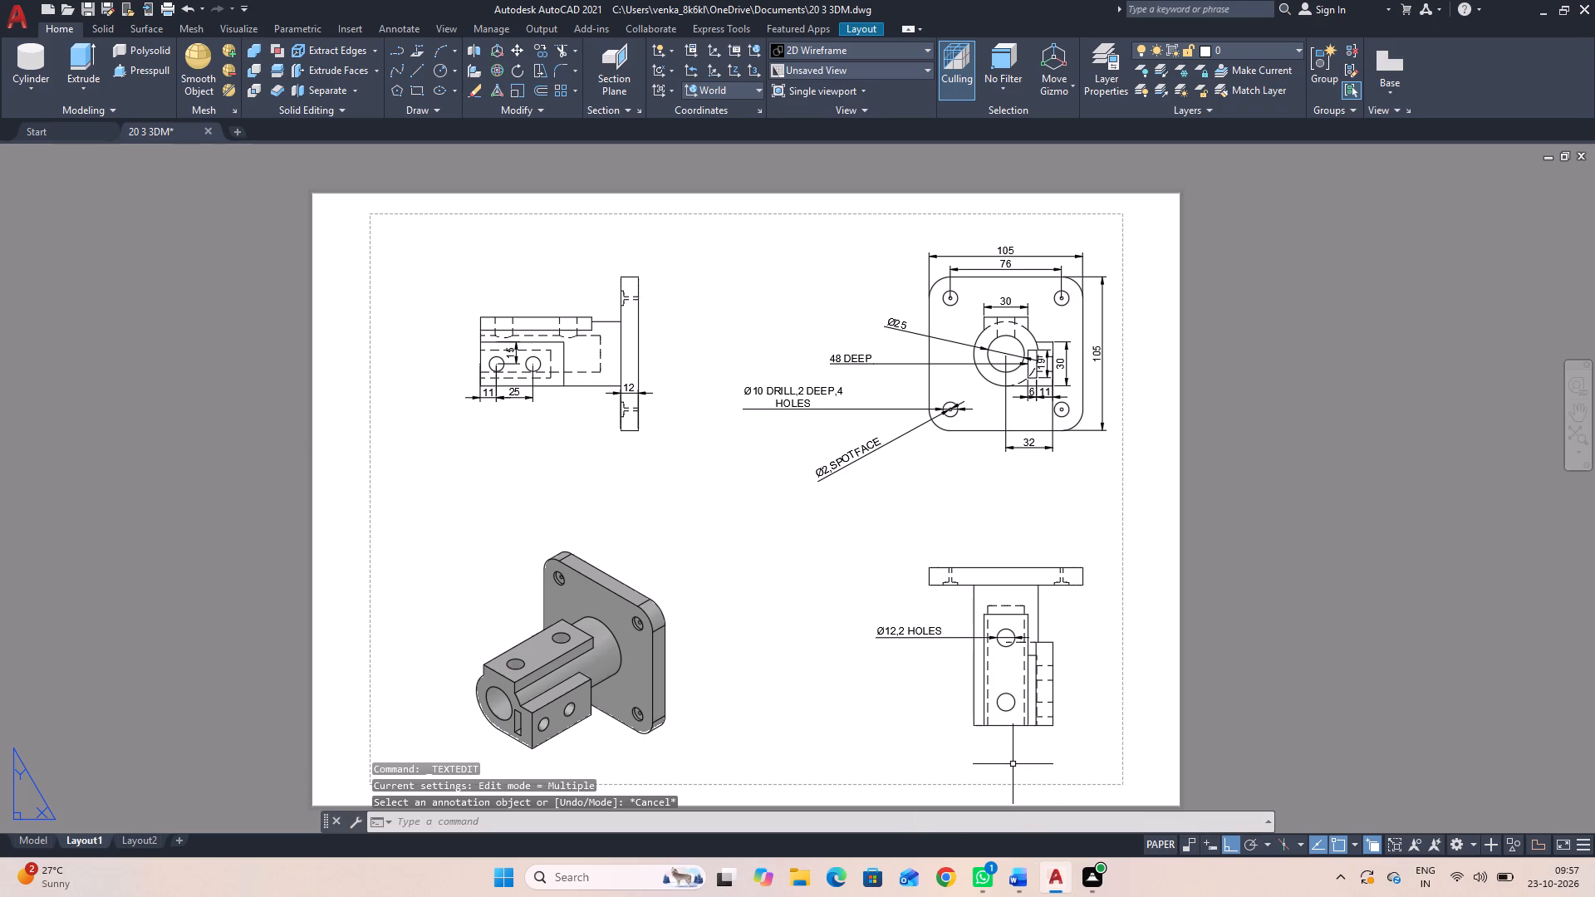
Add an aligned dimension for the side block's length in the projected view below the base view, placed right of the part.
{"action": "type", "text": "DA"}
{"action": "key", "text": "l"}
{"action": "key", "text": "space"}
{"action": "left_click", "coordinate": [1058, 723]}
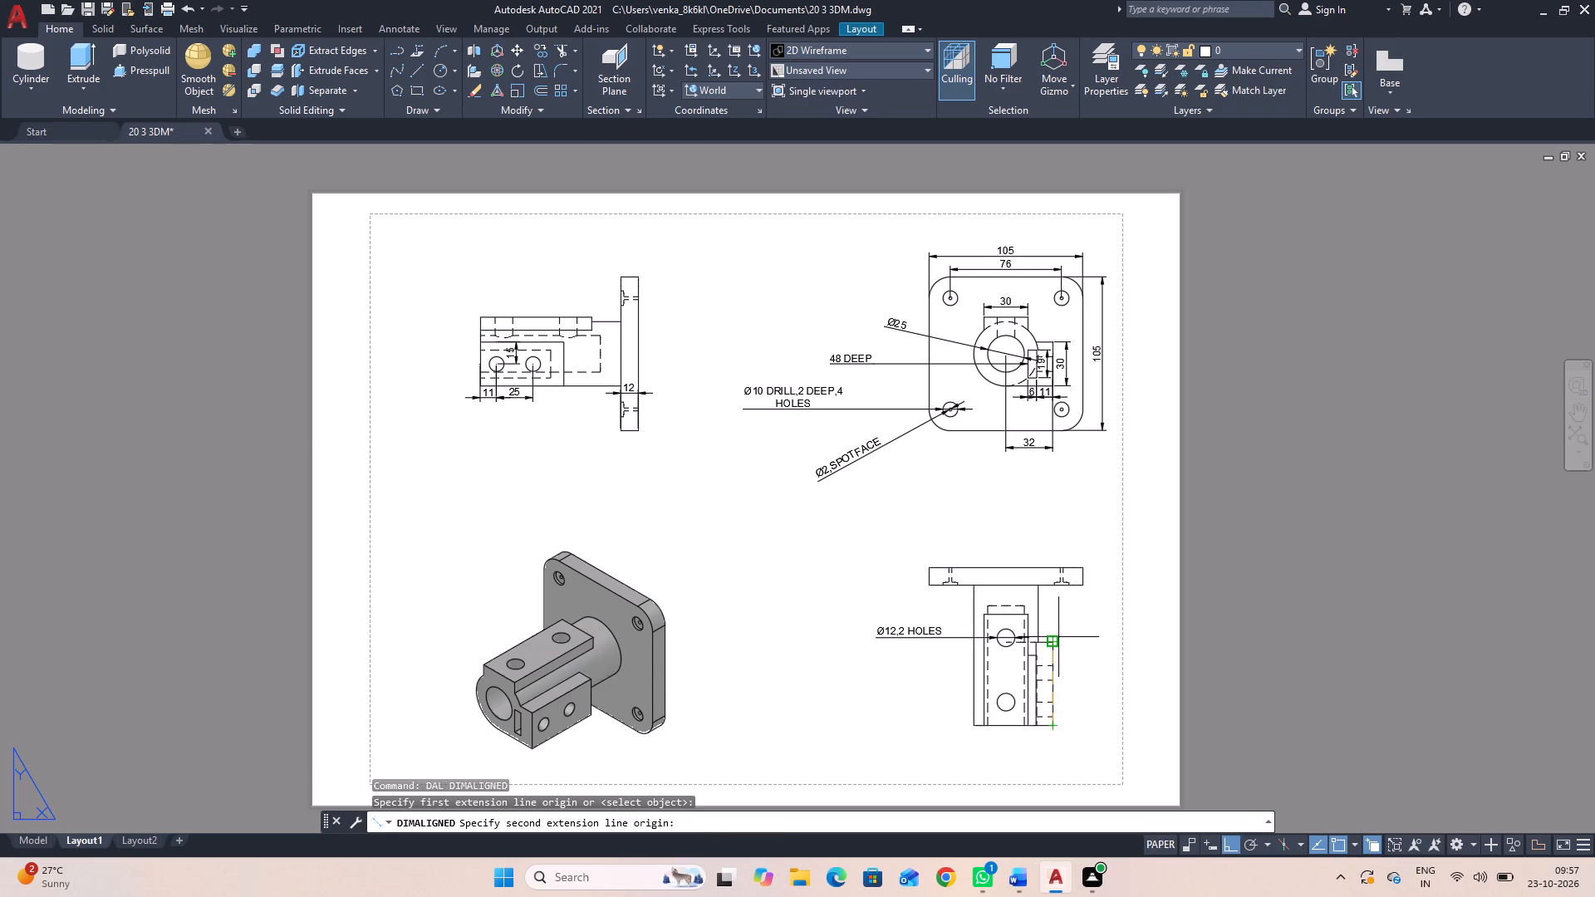
{"action": "left_click", "coordinate": [1053, 640]}
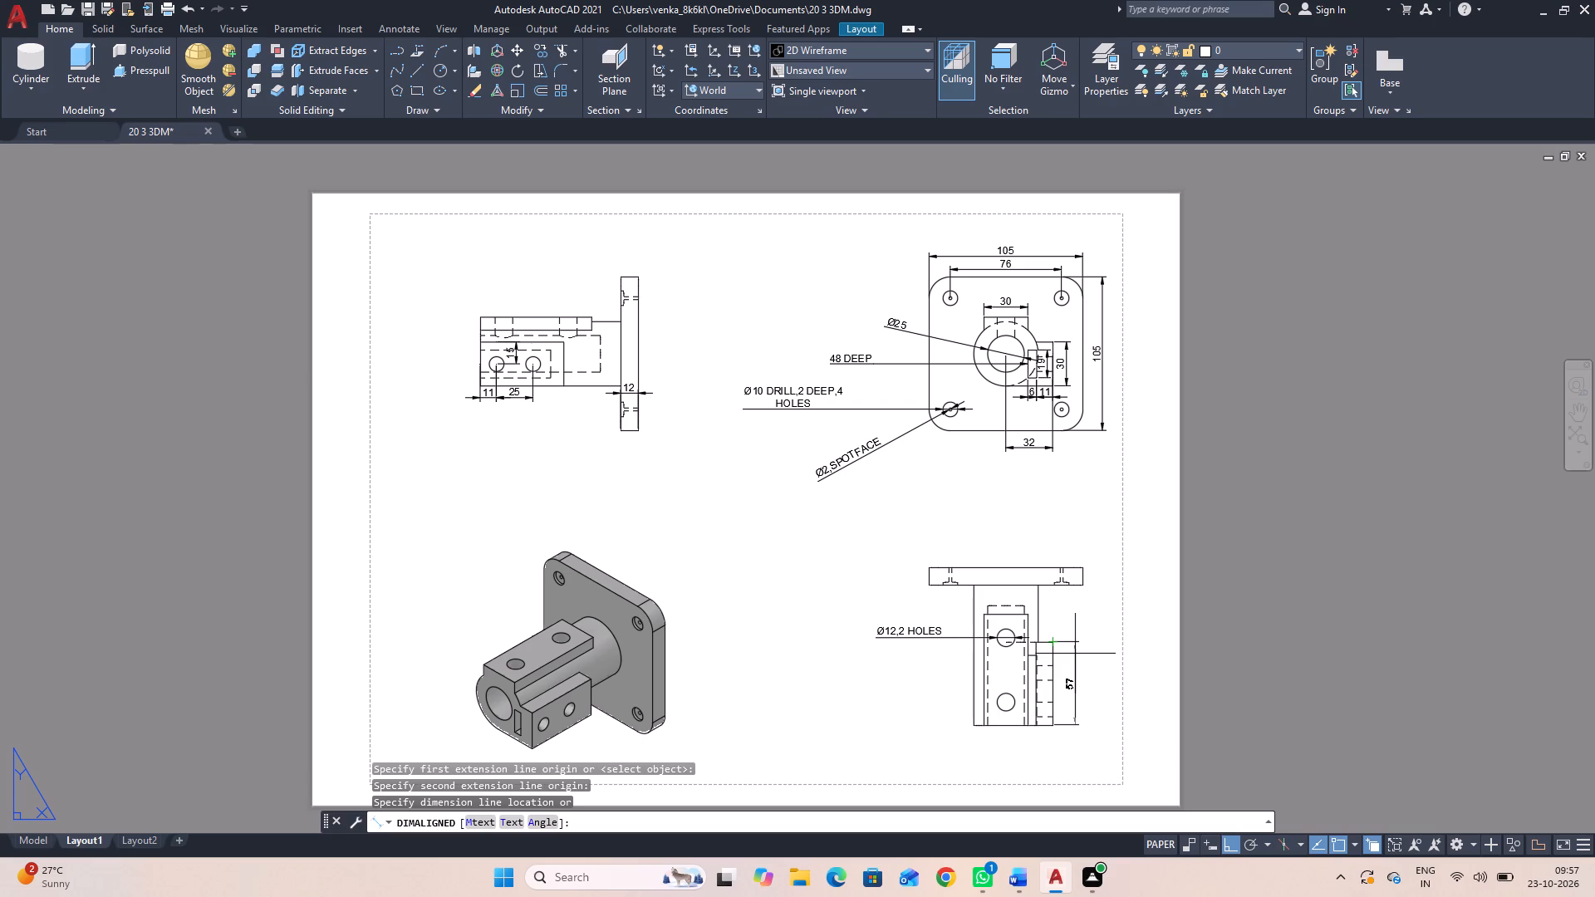
{"action": "left_click", "coordinate": [1075, 654]}
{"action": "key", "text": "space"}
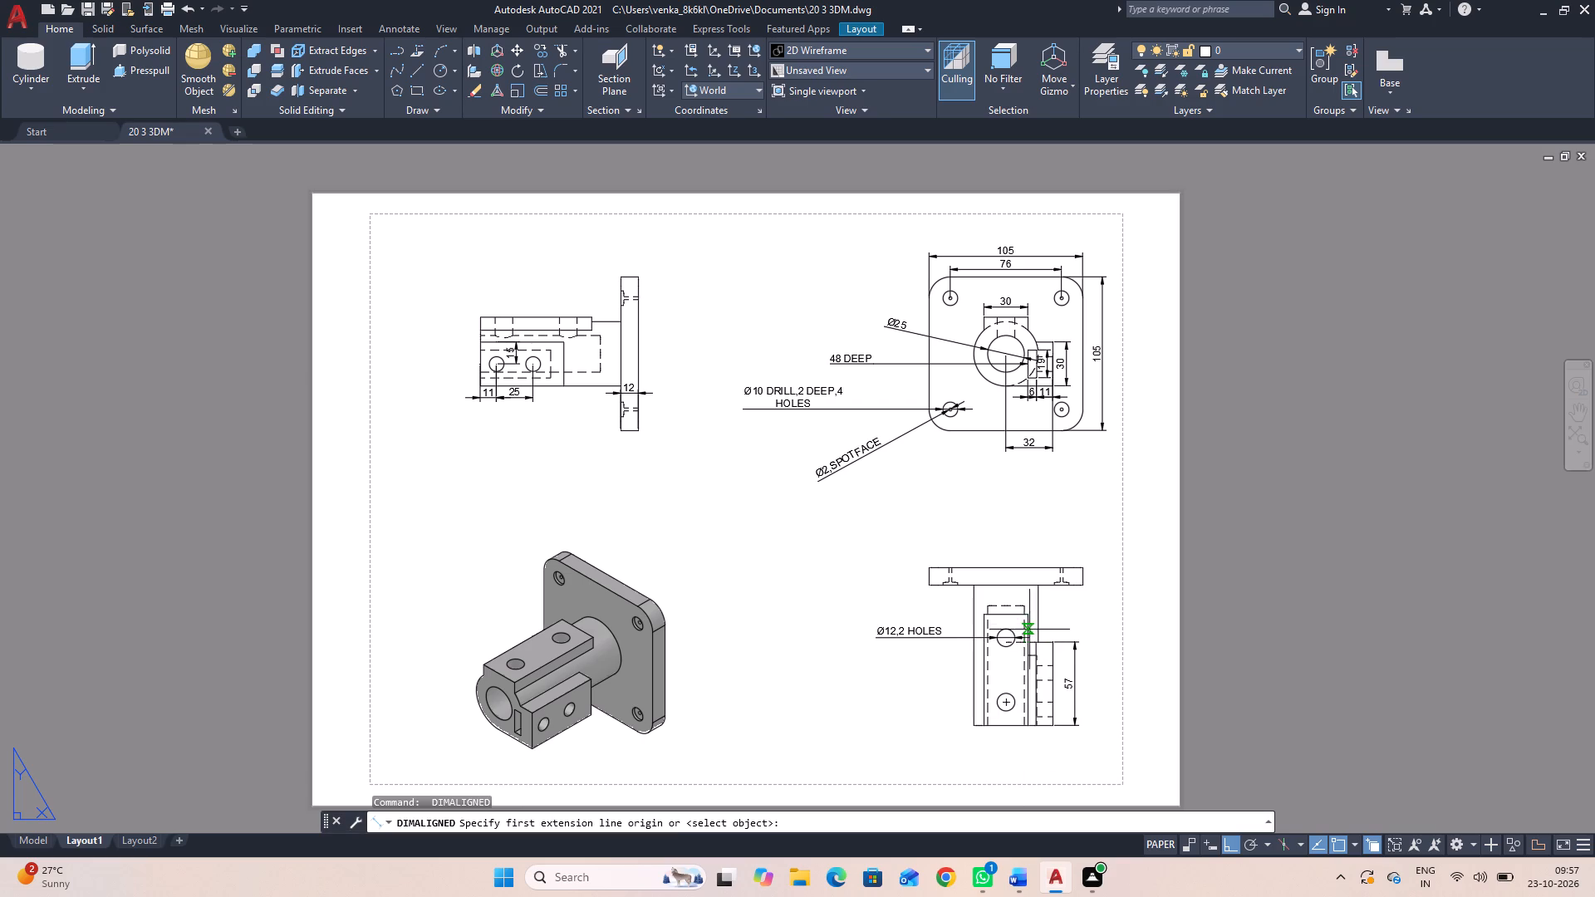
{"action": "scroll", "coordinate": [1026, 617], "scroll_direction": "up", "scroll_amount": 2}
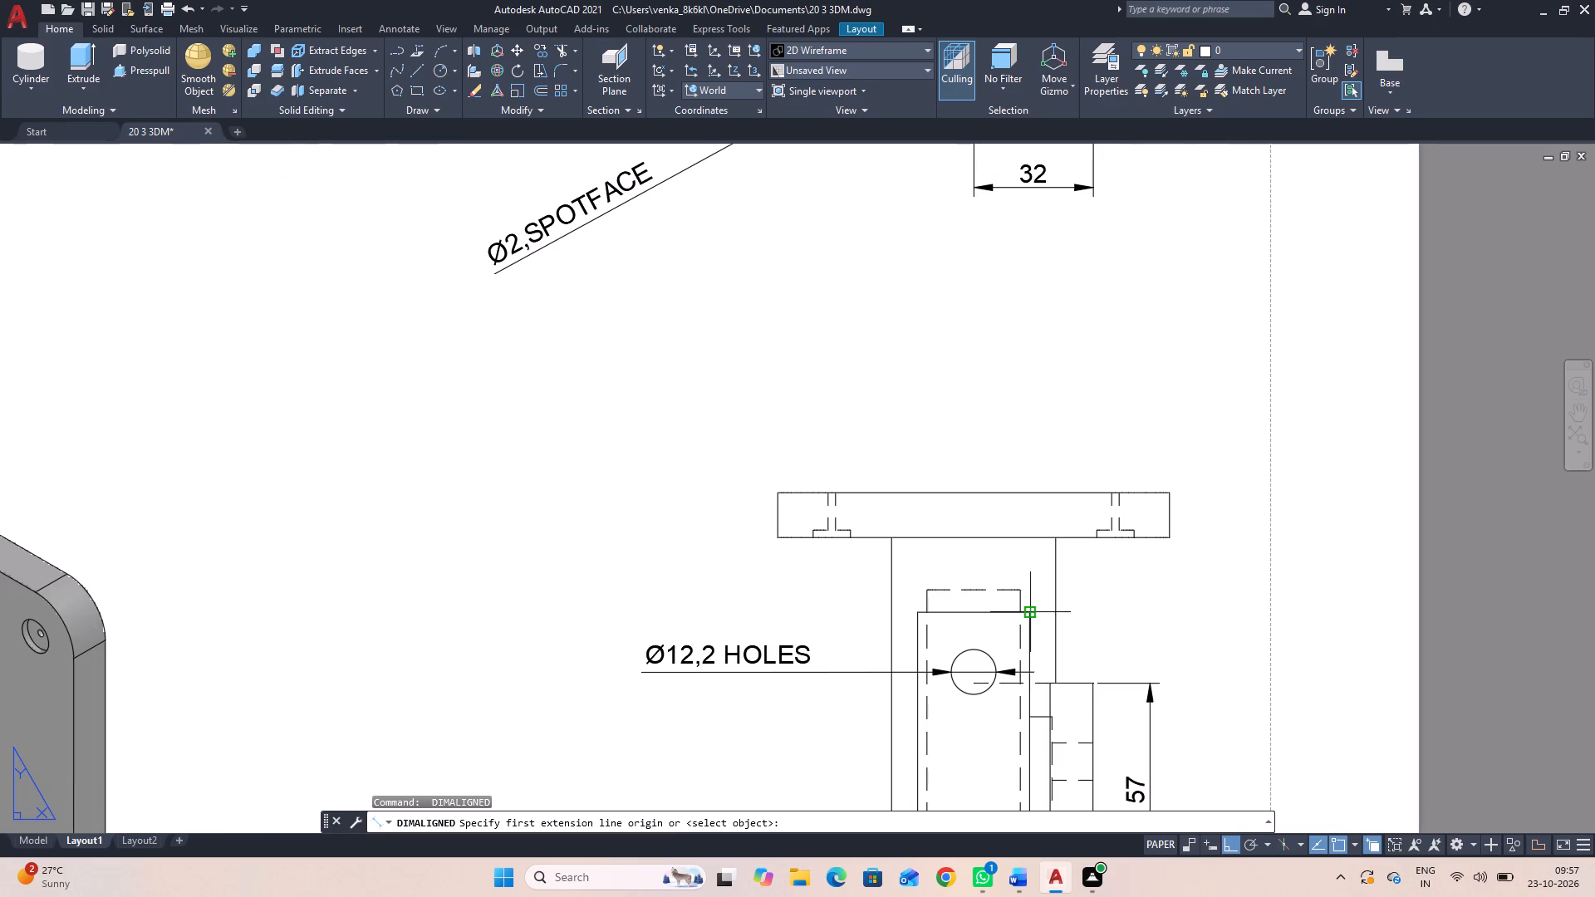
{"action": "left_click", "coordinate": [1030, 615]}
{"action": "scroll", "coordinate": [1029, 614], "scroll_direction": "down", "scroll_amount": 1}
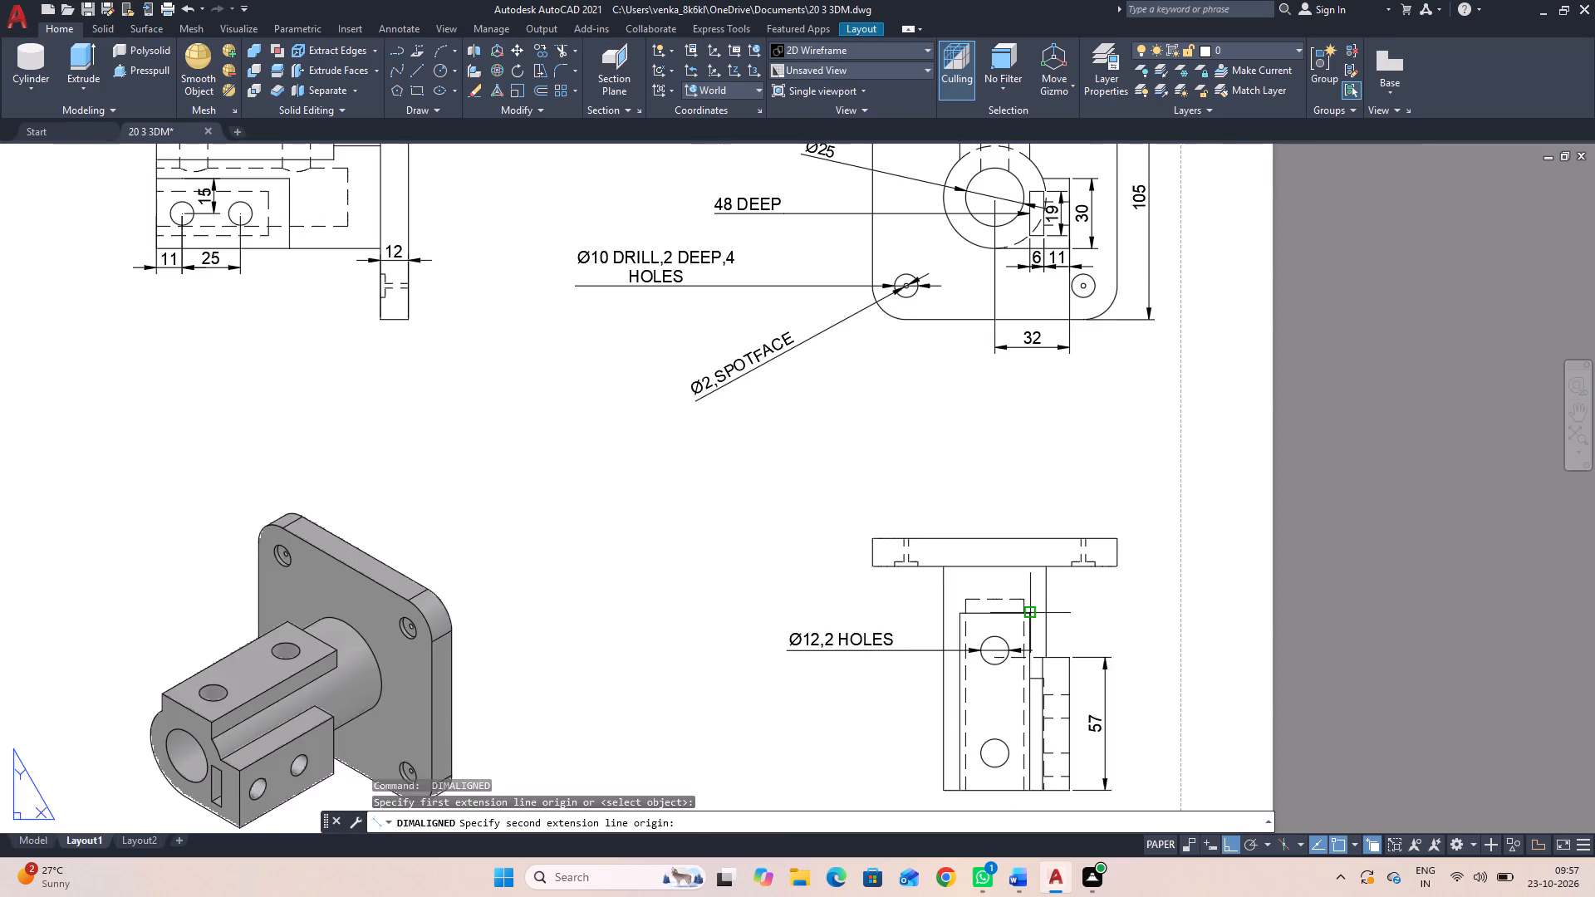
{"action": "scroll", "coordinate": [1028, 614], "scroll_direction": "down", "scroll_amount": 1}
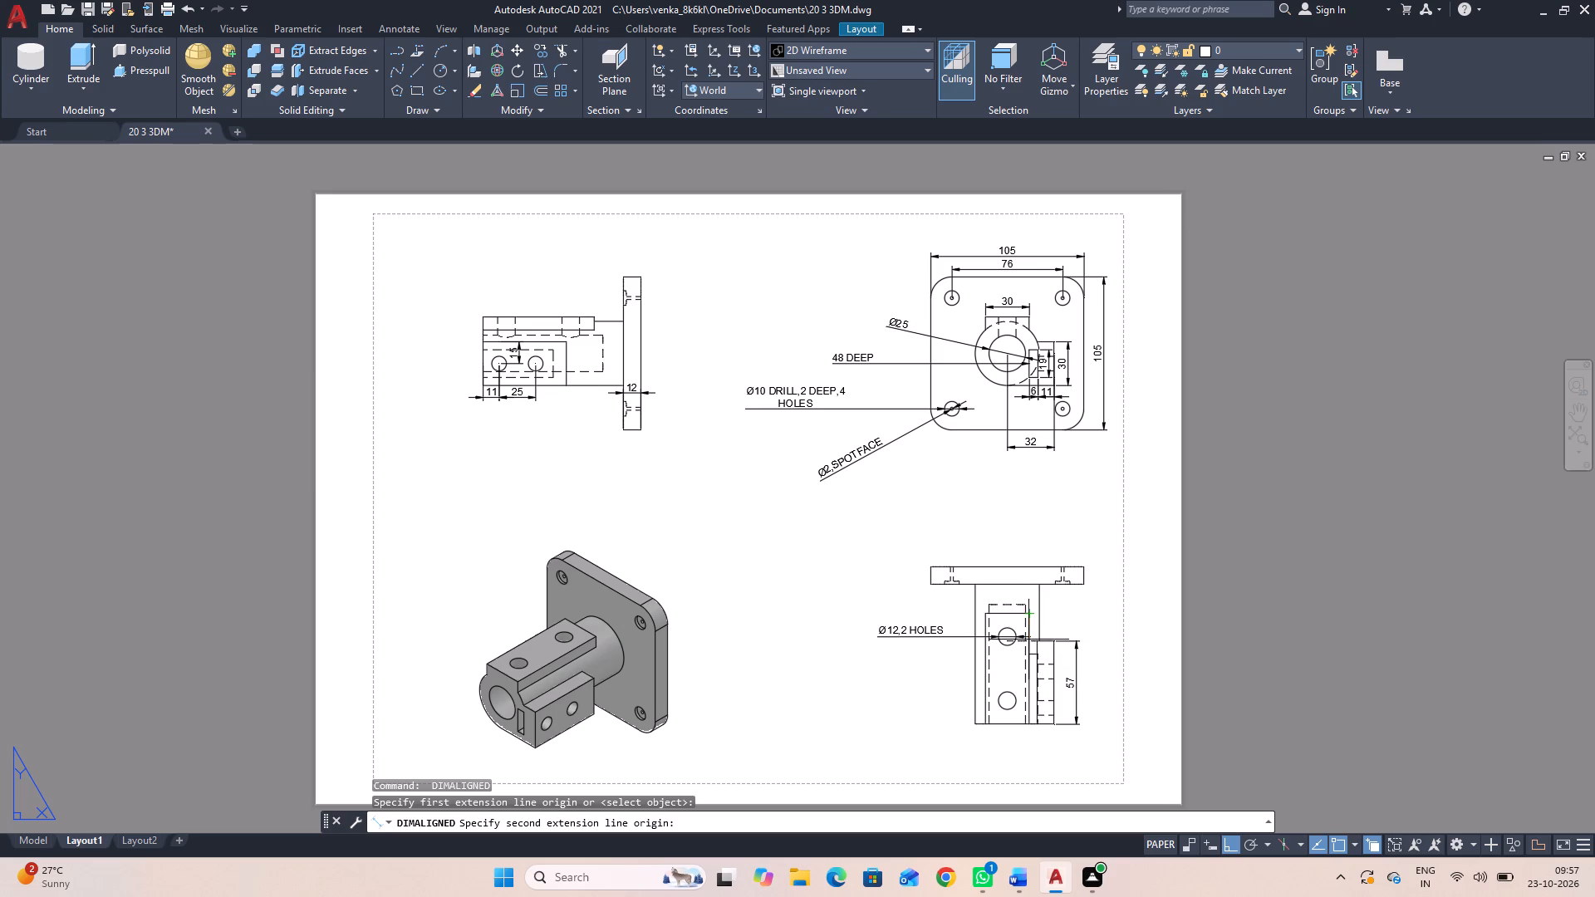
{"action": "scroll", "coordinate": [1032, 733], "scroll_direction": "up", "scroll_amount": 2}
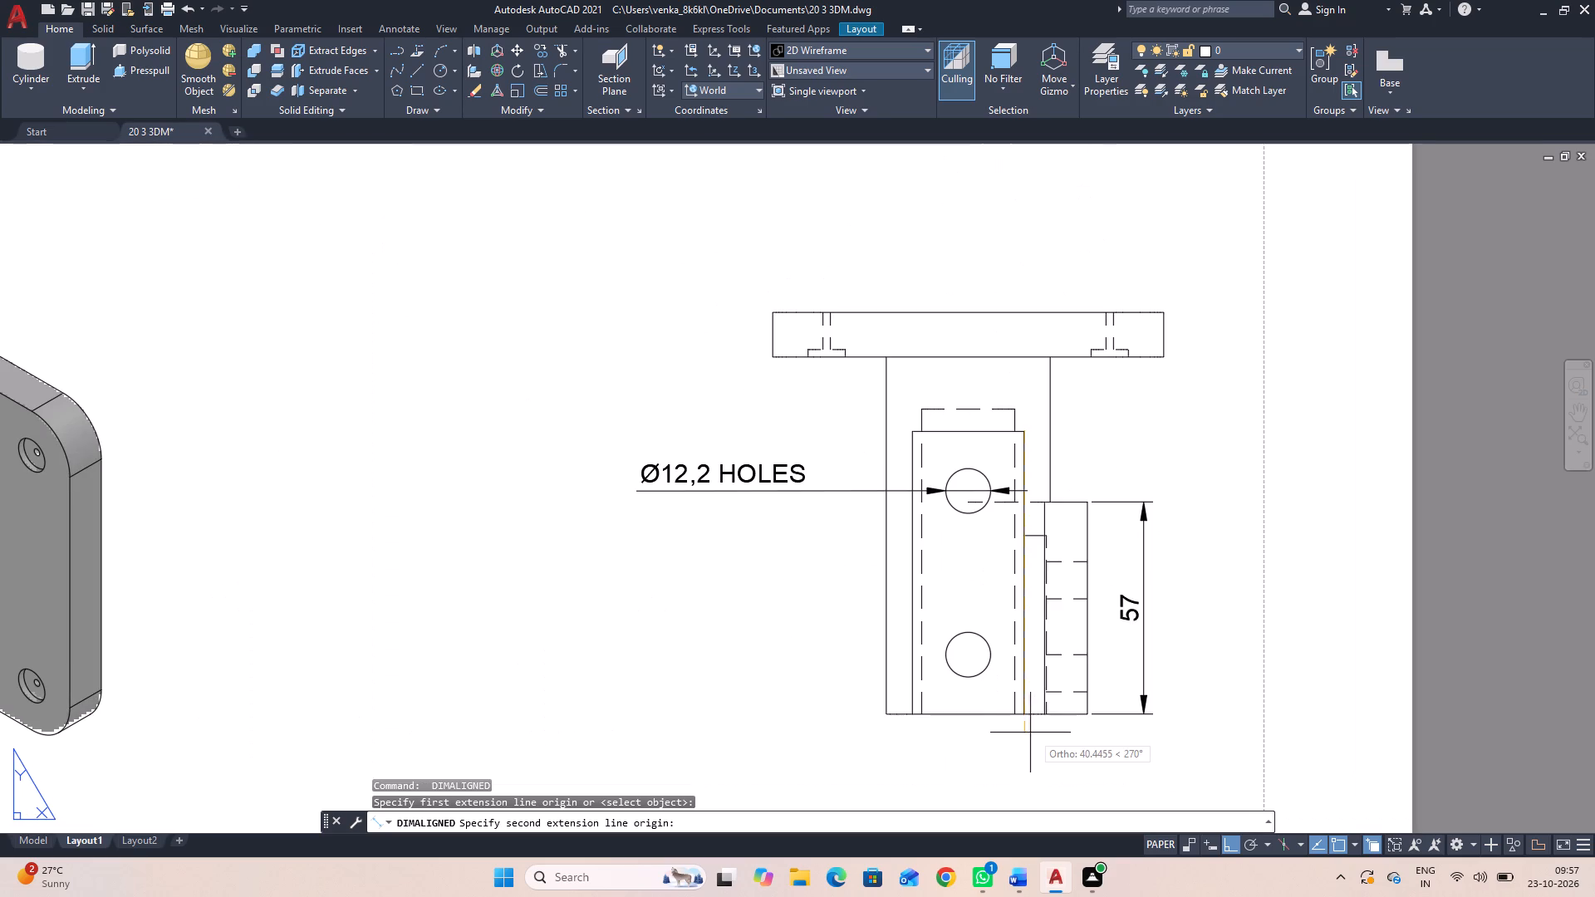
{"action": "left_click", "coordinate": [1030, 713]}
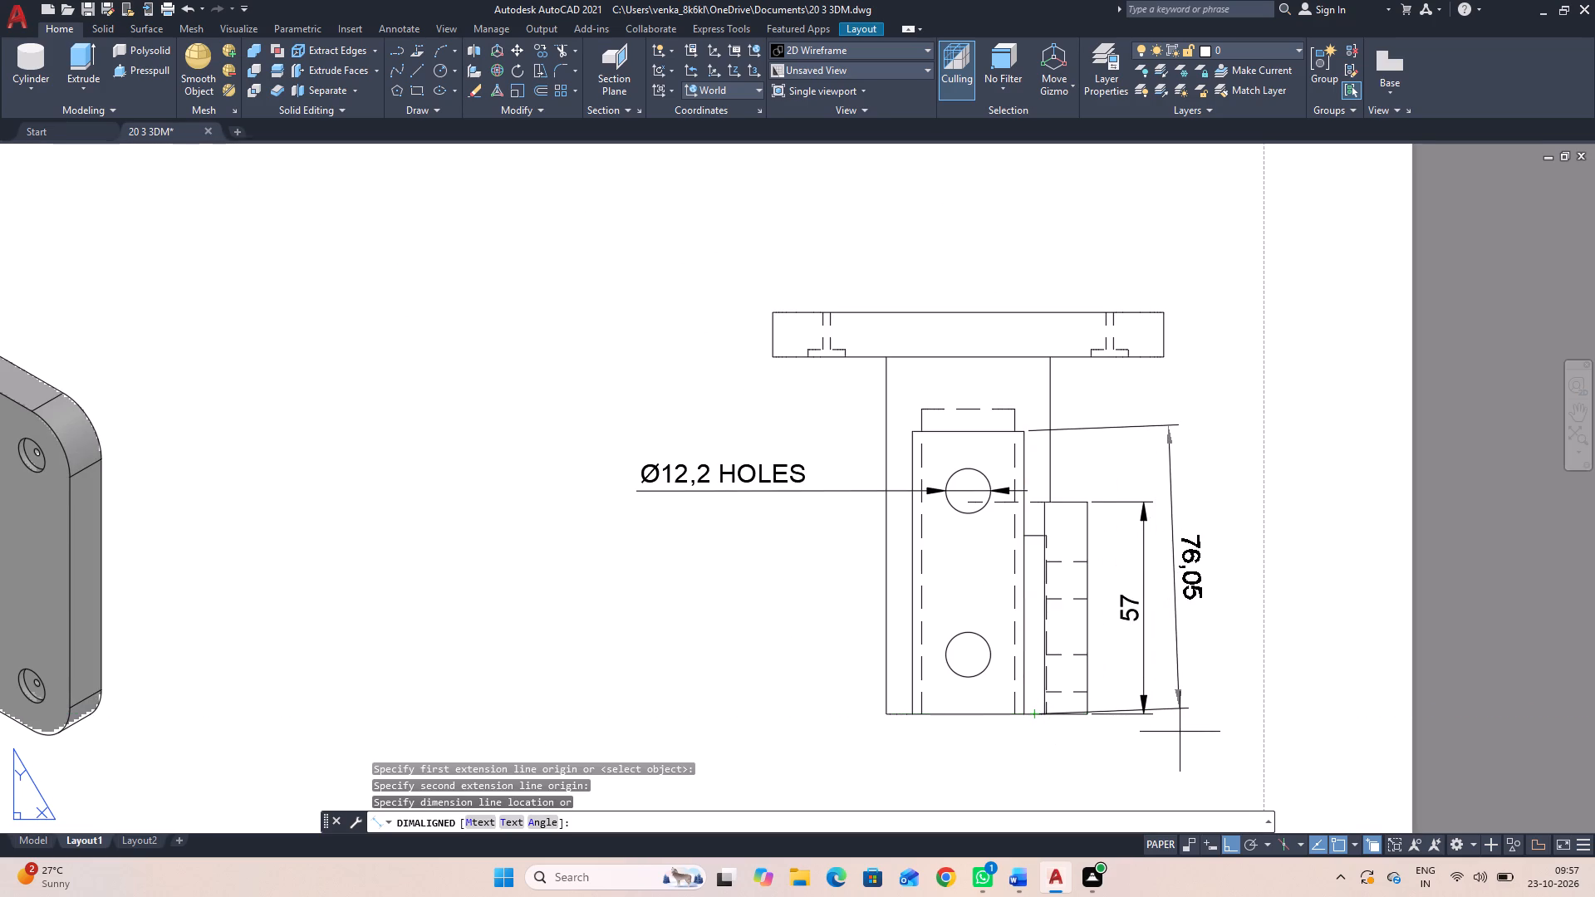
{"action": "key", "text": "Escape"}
Add an aligned dimension for the top pad's length along its right edge, placed outside the side block's length dimension.
{"action": "key", "text": "space"}
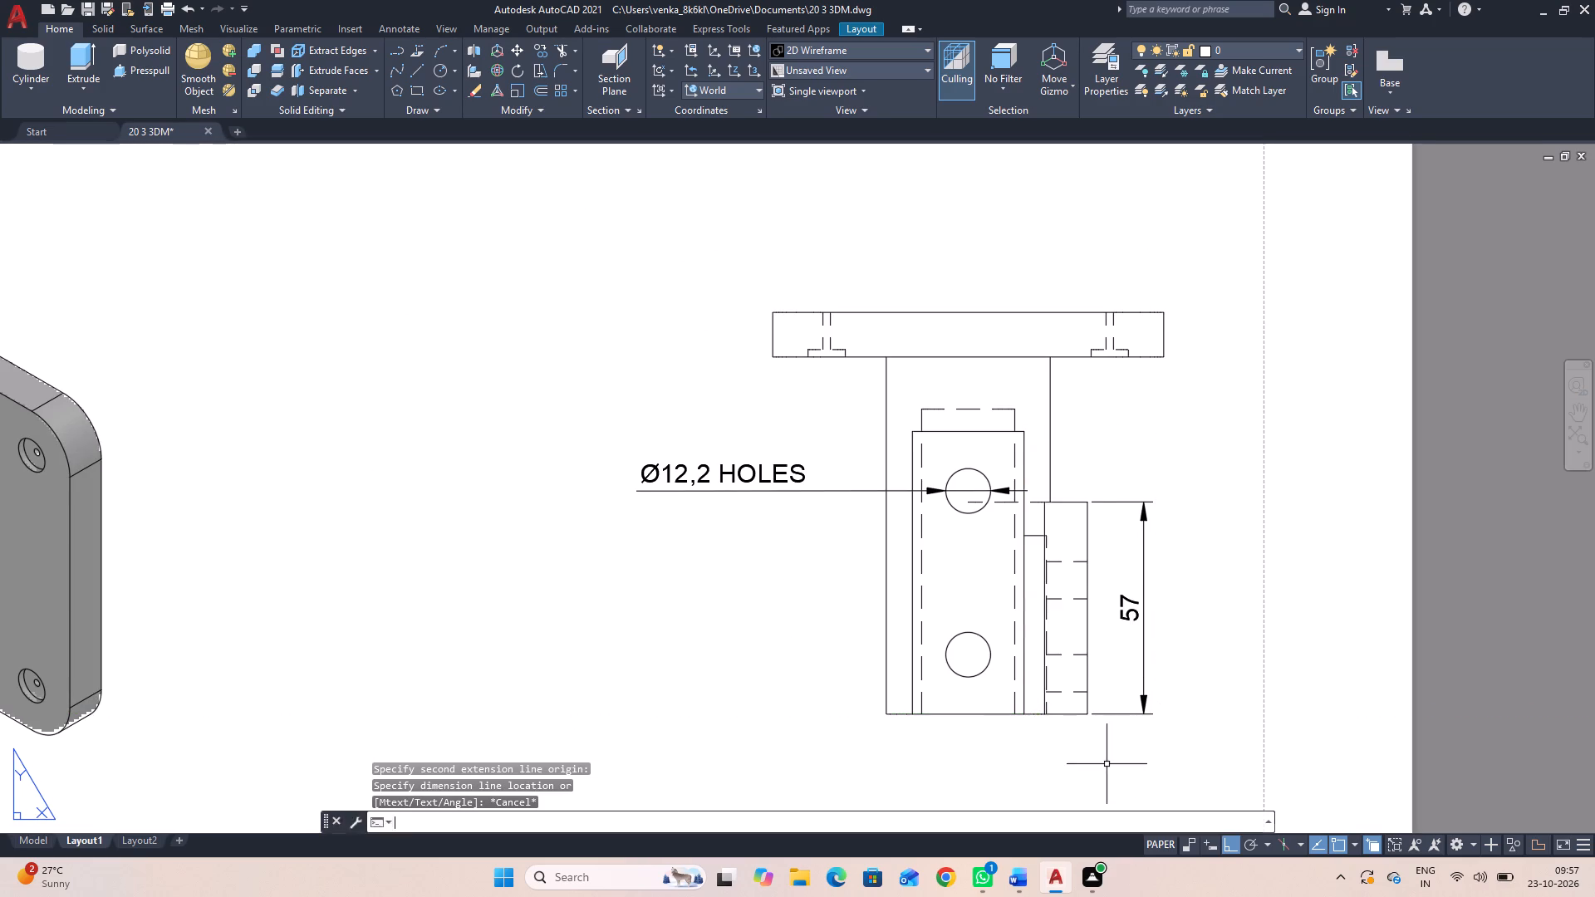
{"action": "left_click", "coordinate": [1023, 435]}
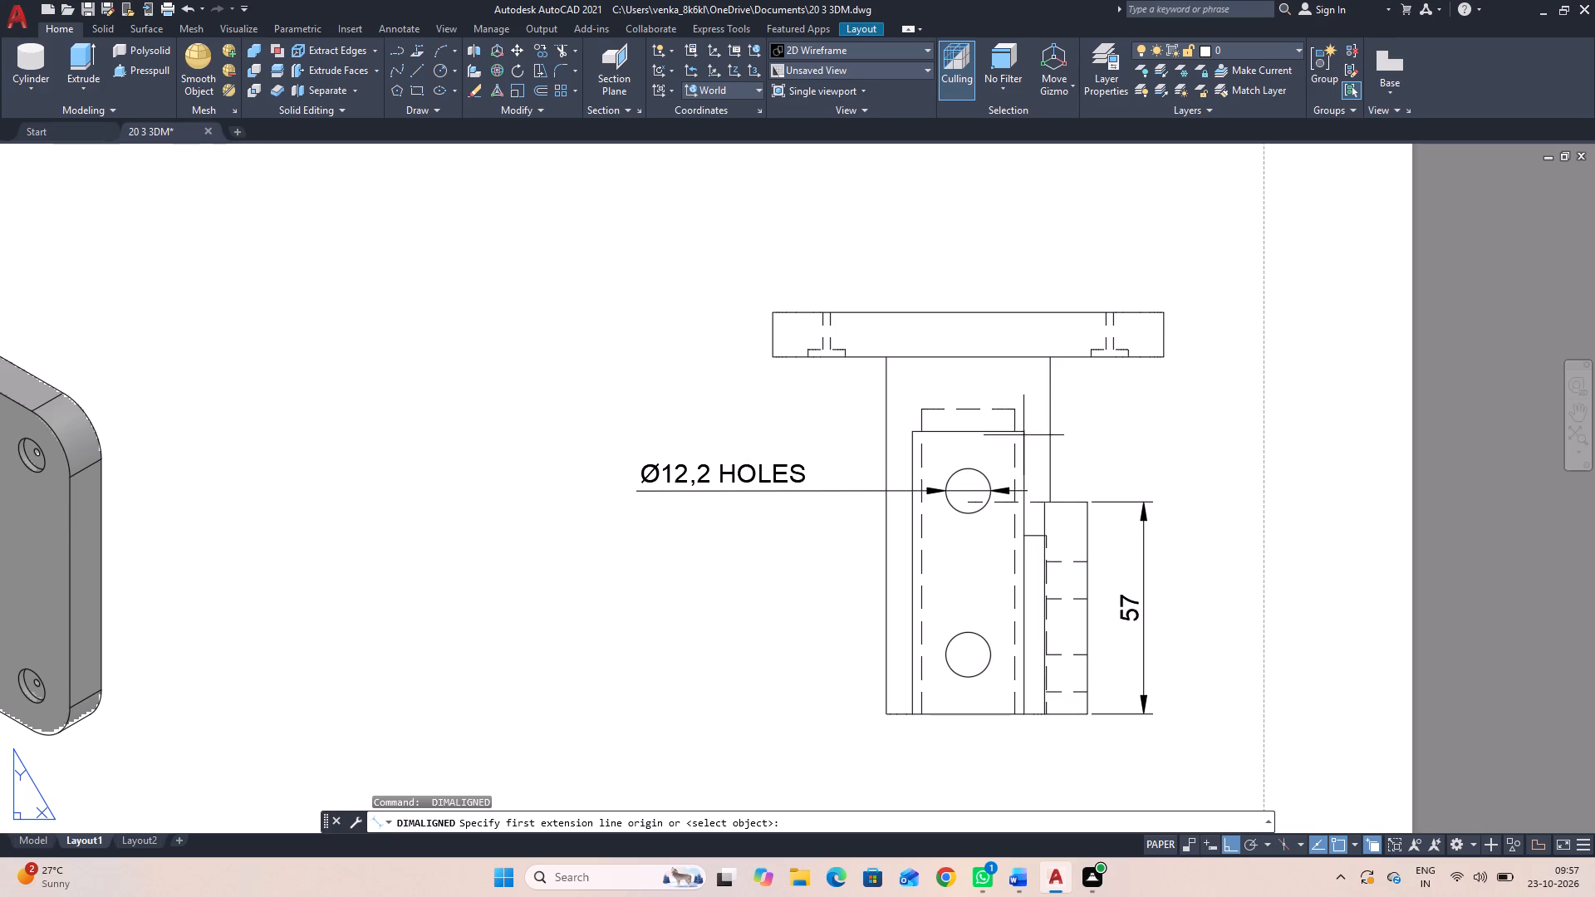
{"action": "left_click", "coordinate": [1026, 710]}
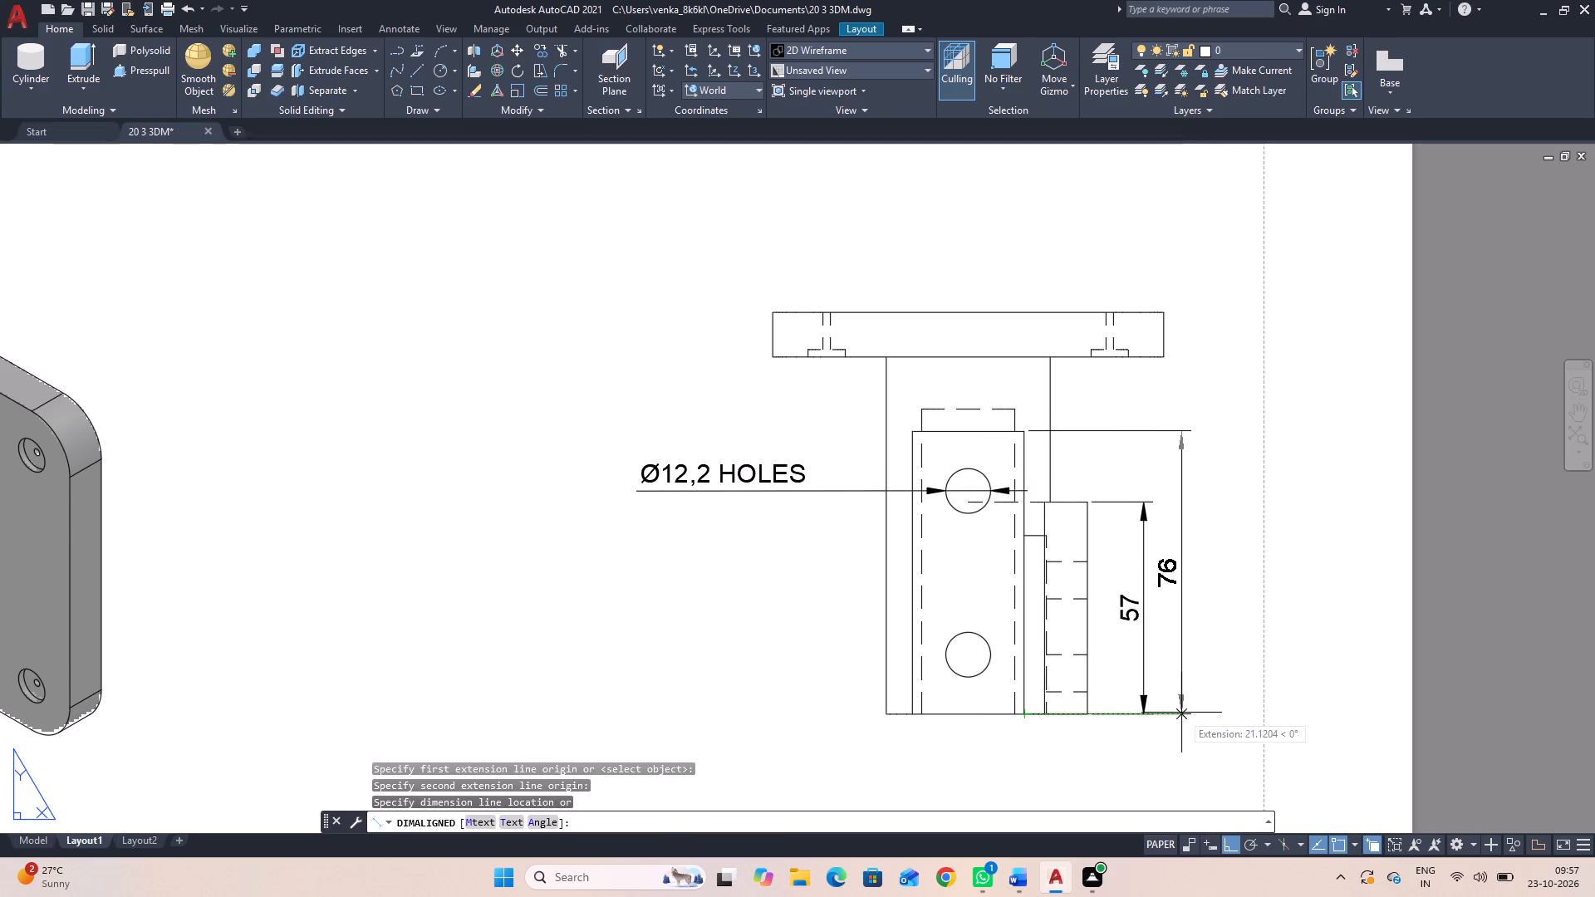
{"action": "left_click", "coordinate": [1184, 713]}
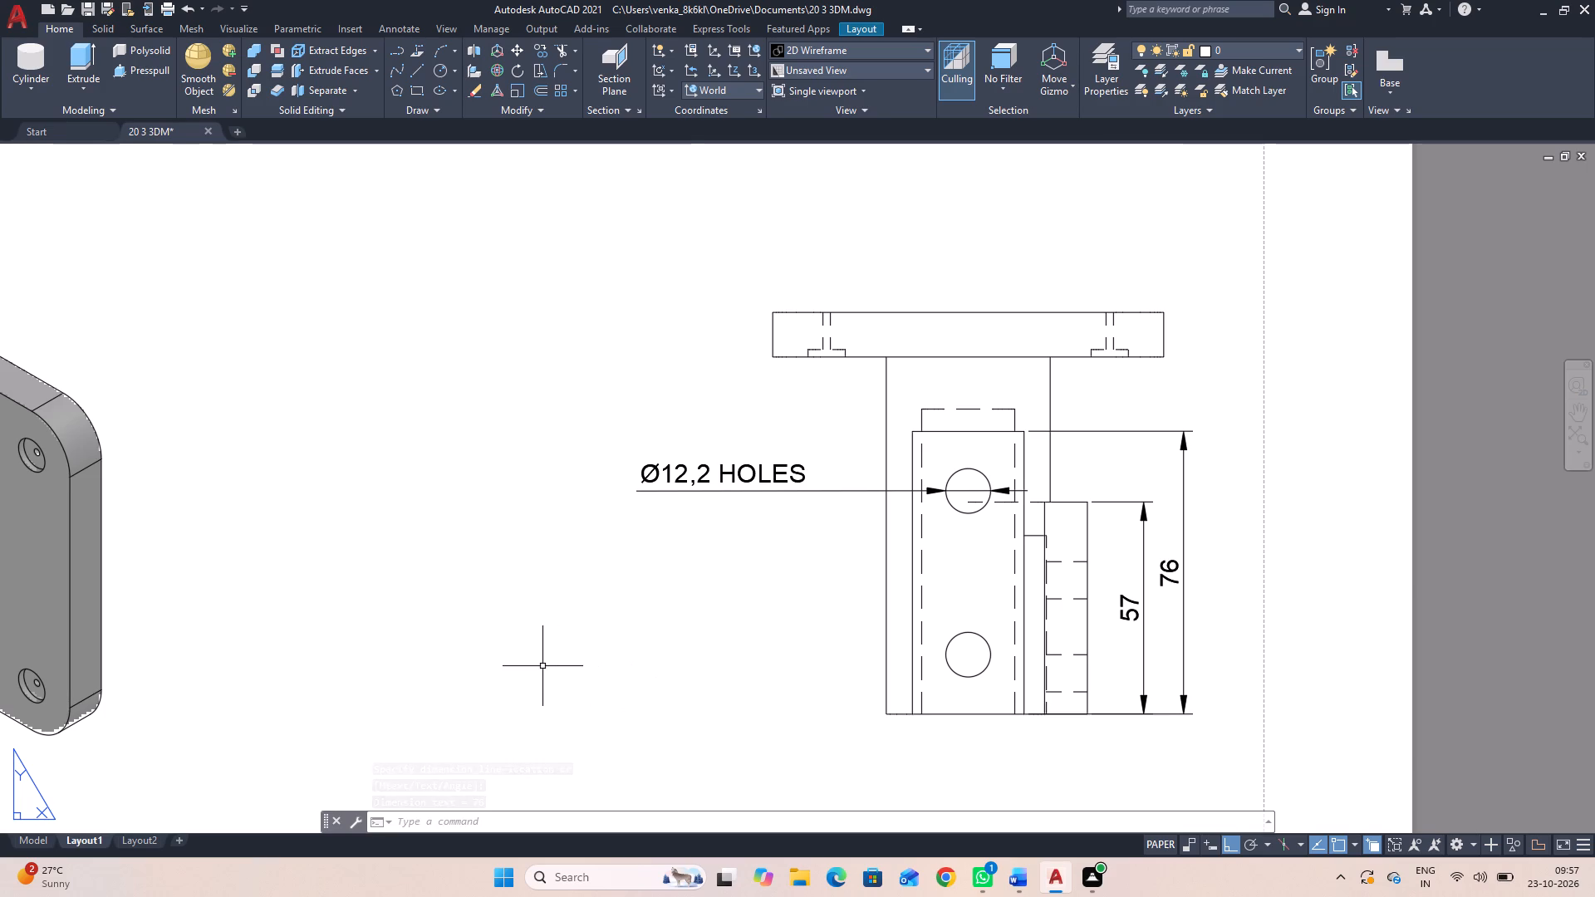
Add a diameter dimension to the left side block hole in the side view, placed left of the part.
{"action": "scroll", "coordinate": [554, 664], "scroll_direction": "down", "scroll_amount": 1}
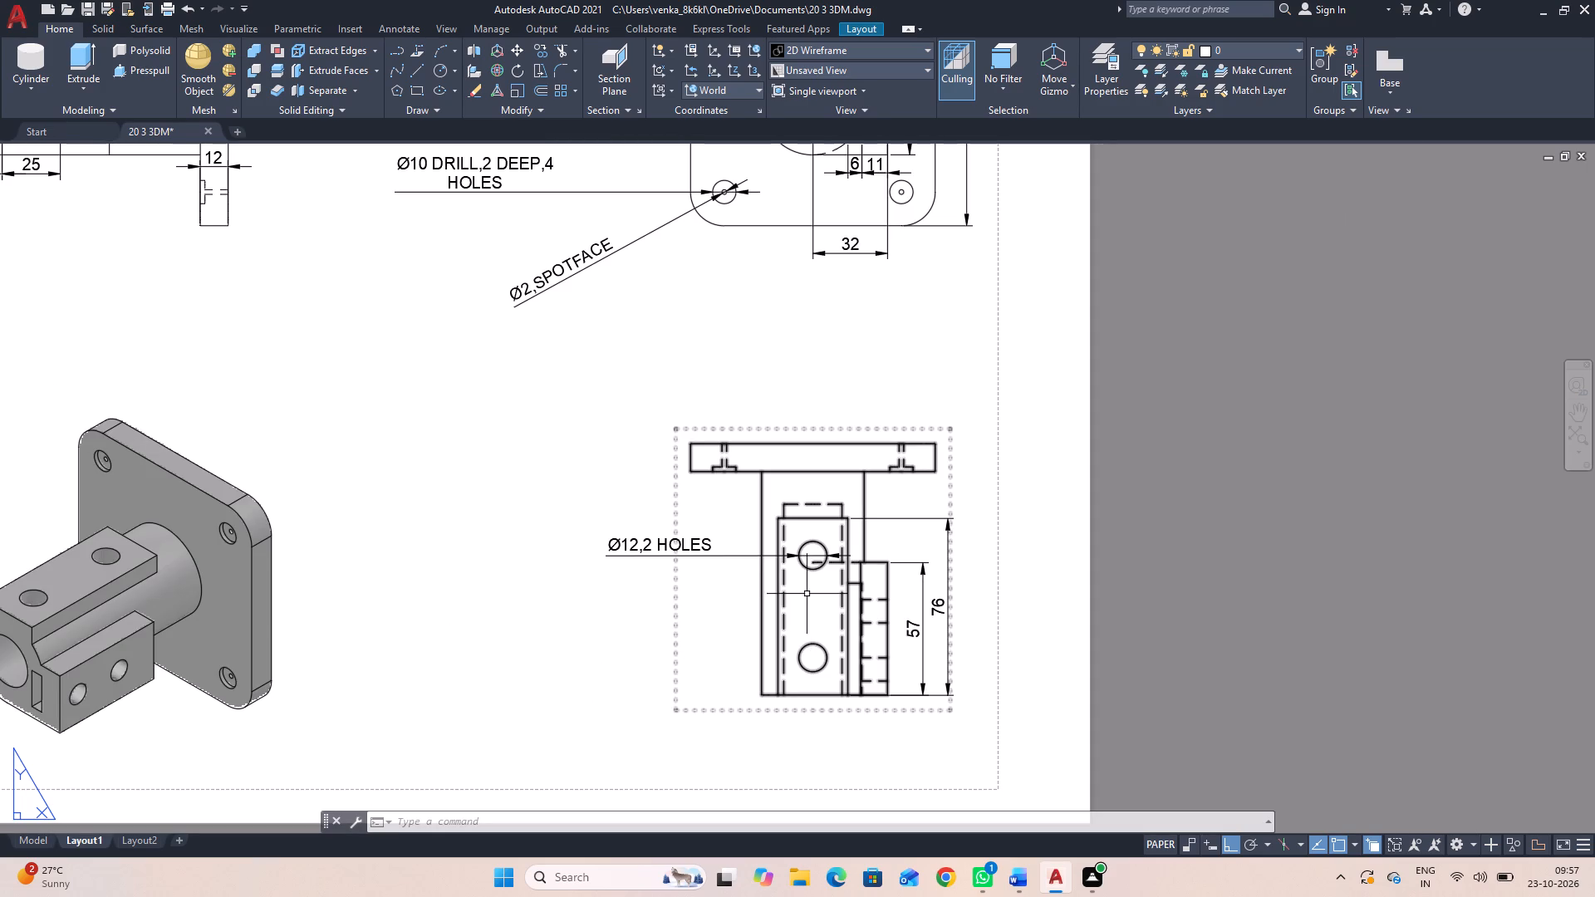
{"action": "scroll", "coordinate": [843, 517], "scroll_direction": "down", "scroll_amount": 1}
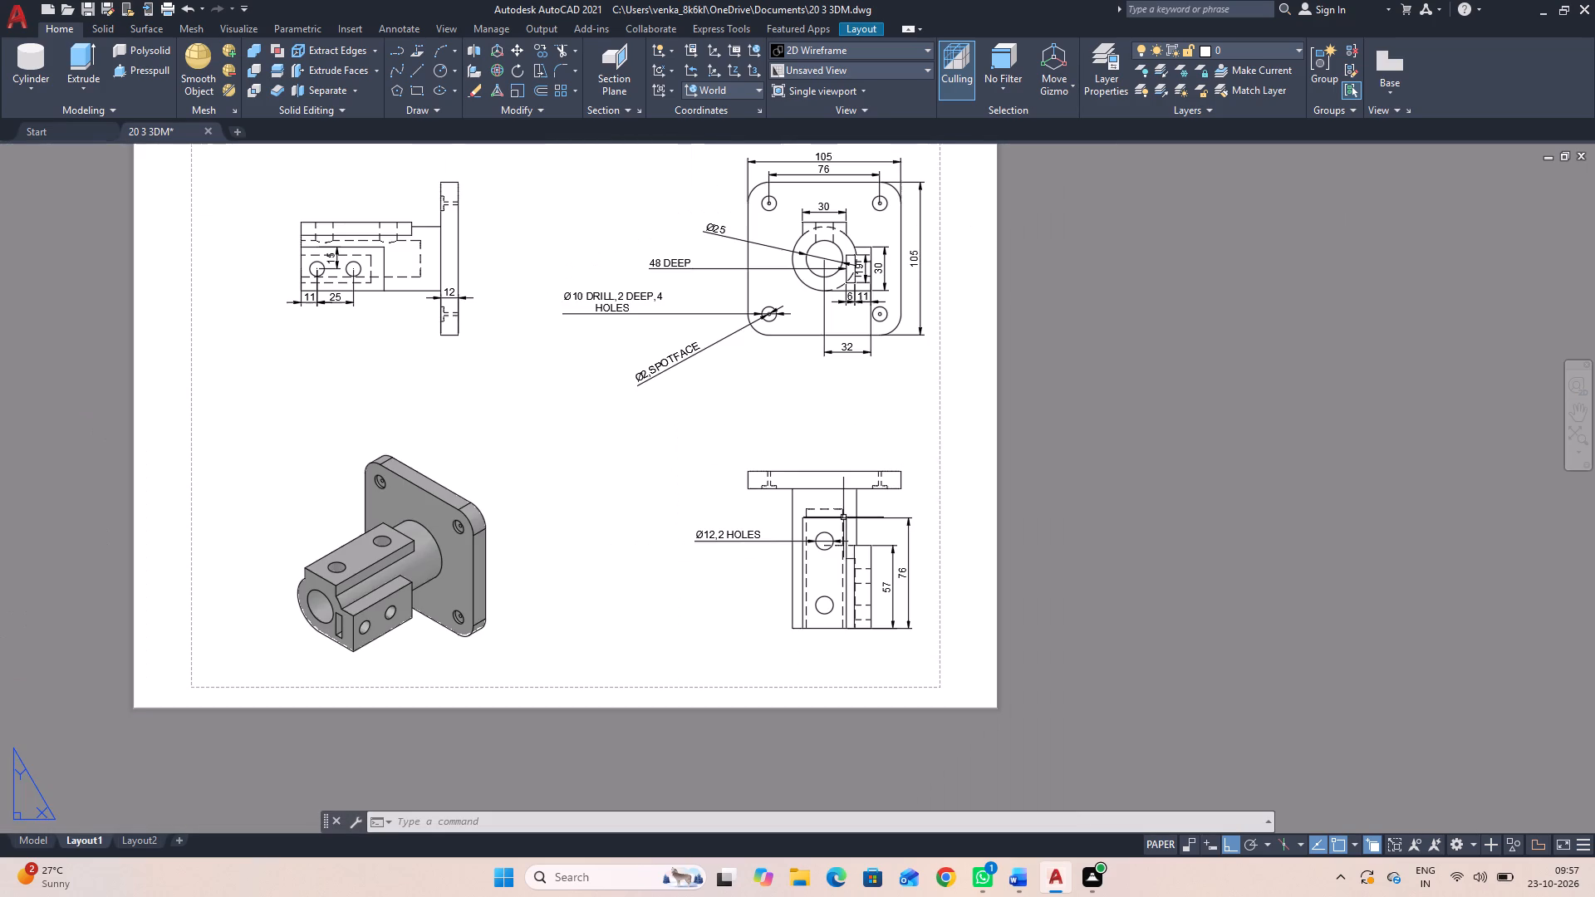
{"action": "middle_click_drag", "start_coordinate": [639, 512], "coordinate": [805, 564]}
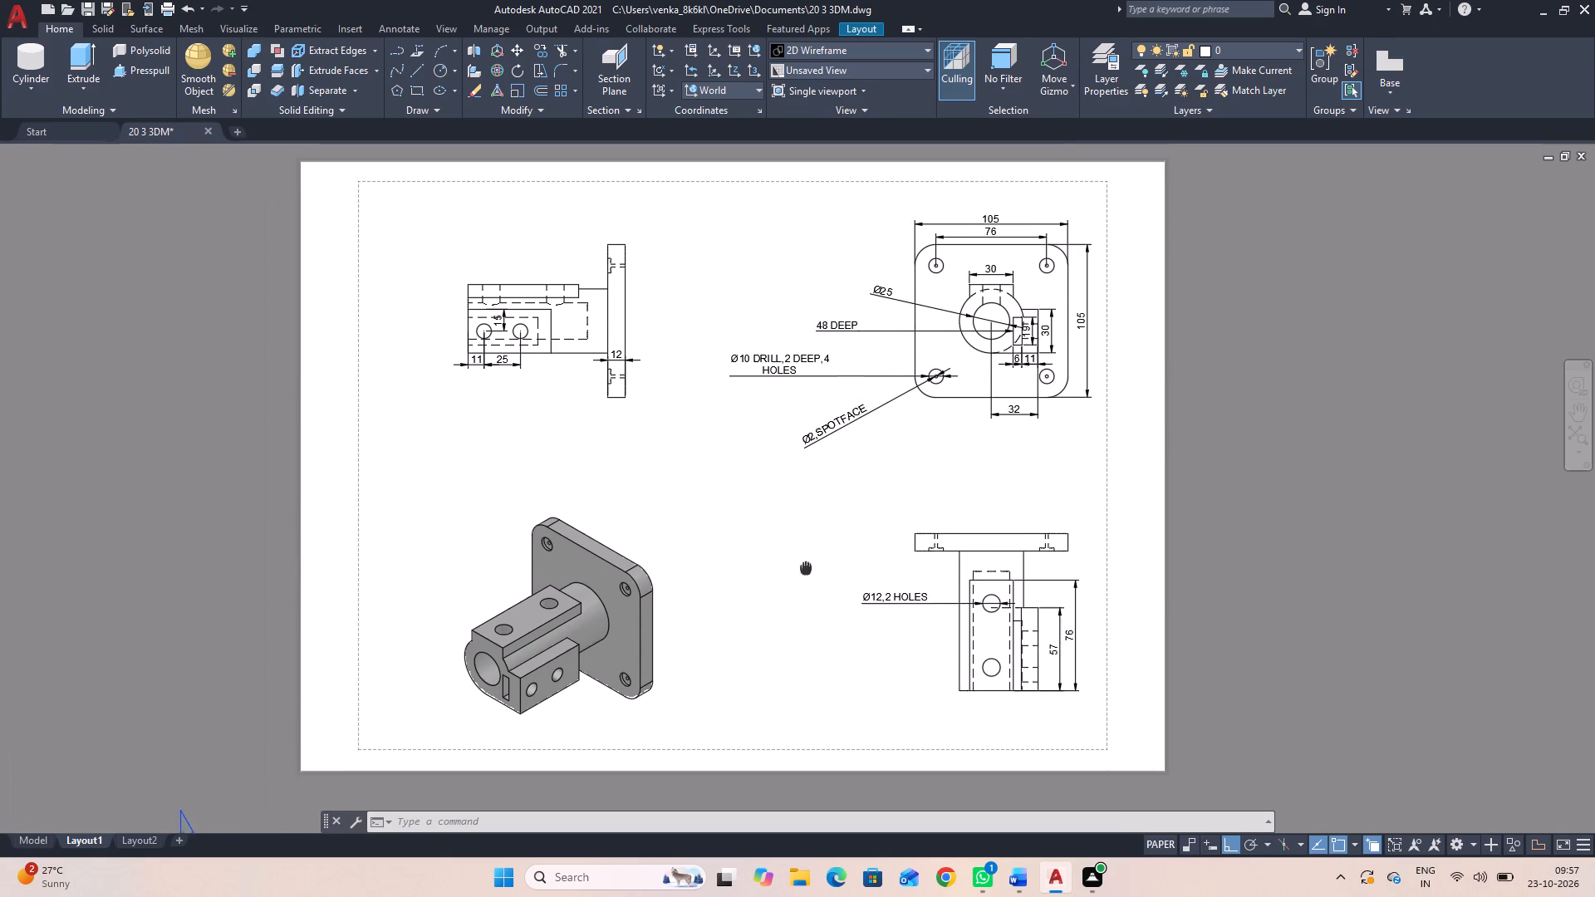
{"action": "middle_click_drag", "start_coordinate": [805, 564], "coordinate": [809, 567]}
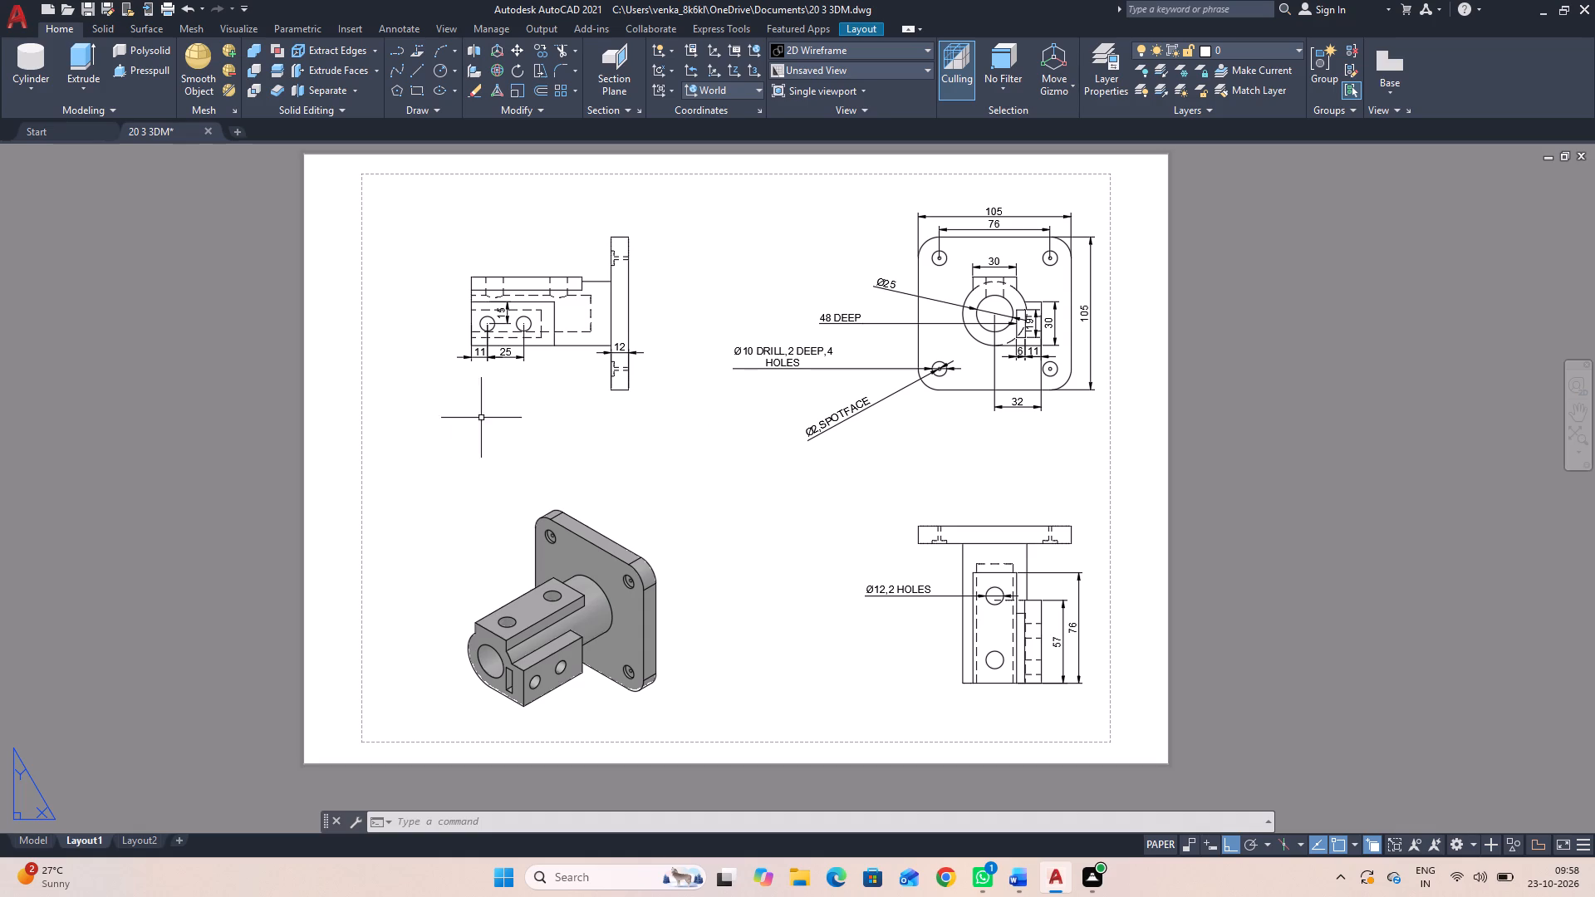
{"action": "key", "text": "Escape"}
{"action": "type", "text": "DDI"}
{"action": "key", "text": "space"}
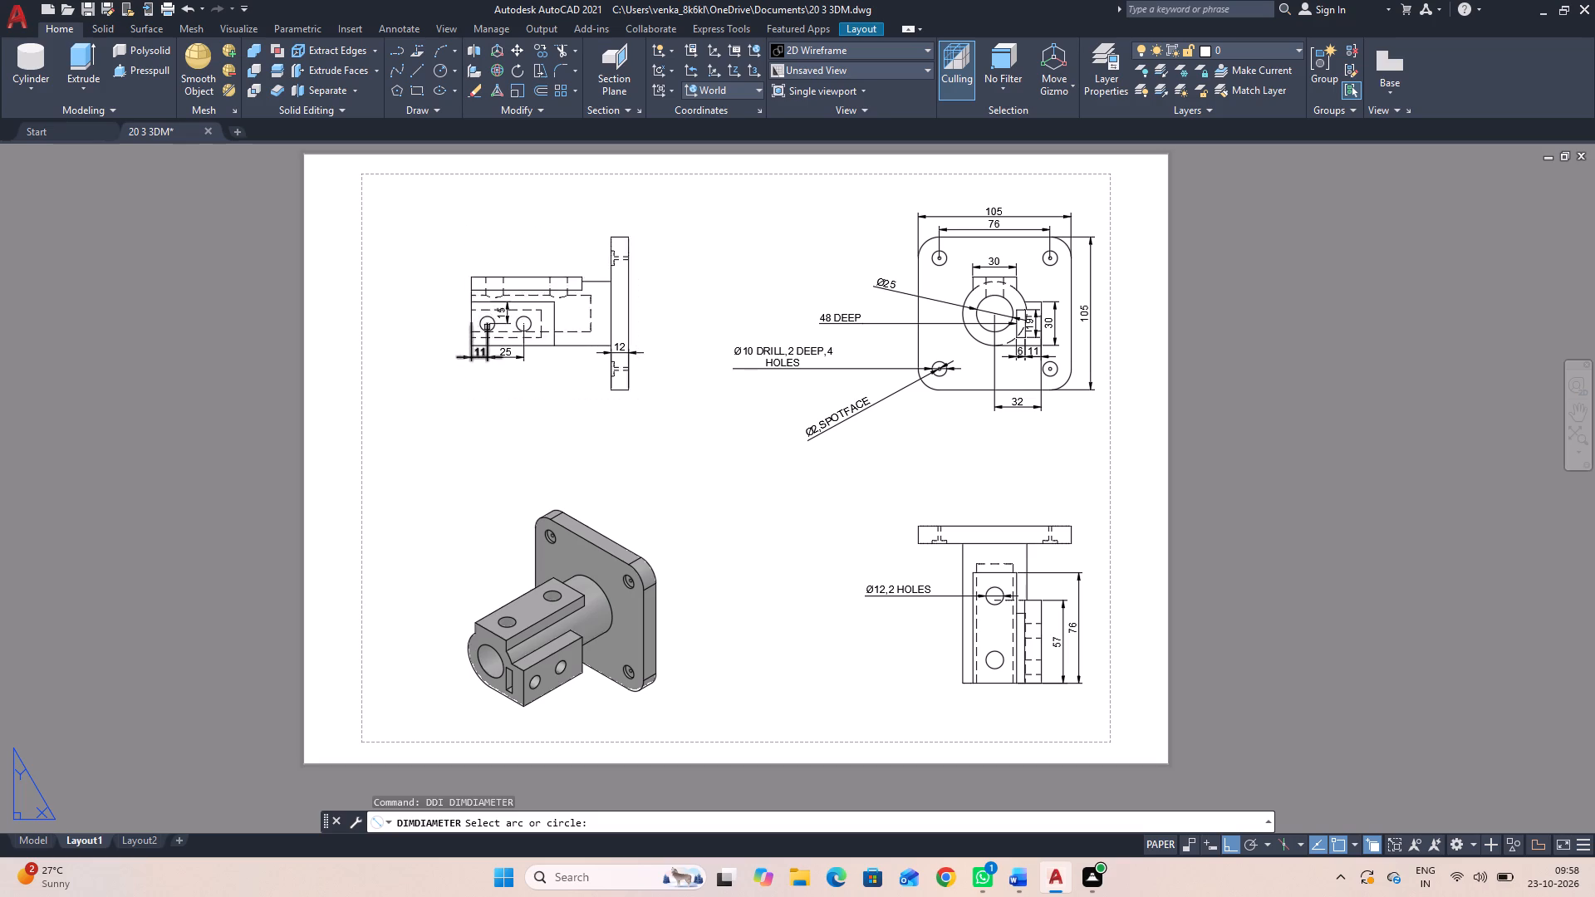
{"action": "left_click", "coordinate": [485, 316]}
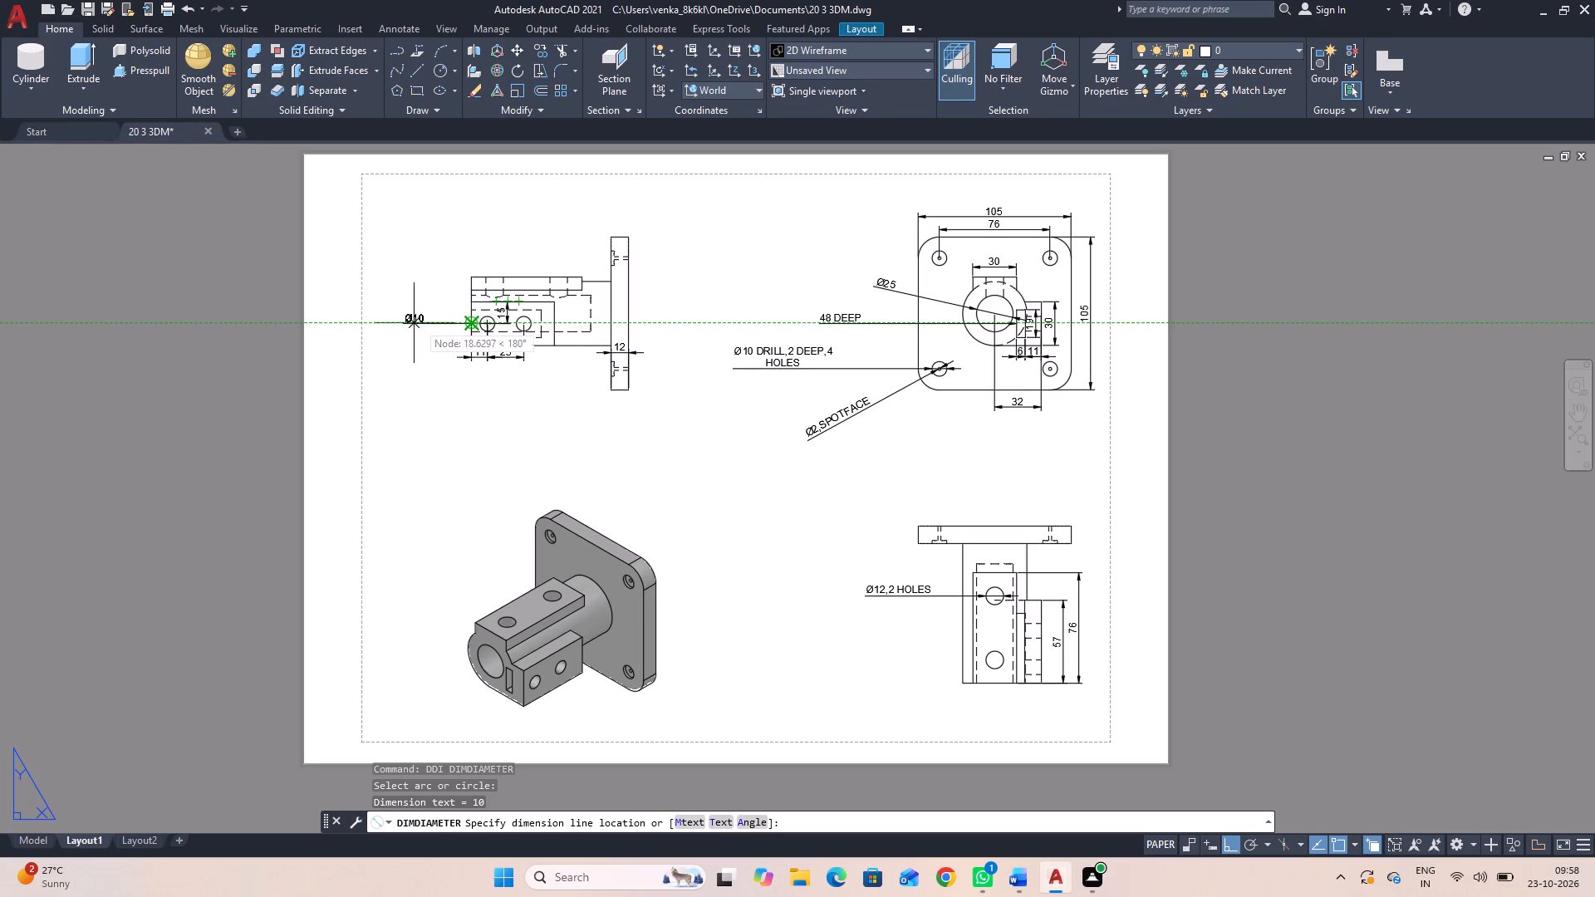
{"action": "left_click", "coordinate": [415, 323]}
Append ,2 HOLES to the side block hole's diameter dimension text.
{"action": "double_click", "coordinate": [425, 316]}
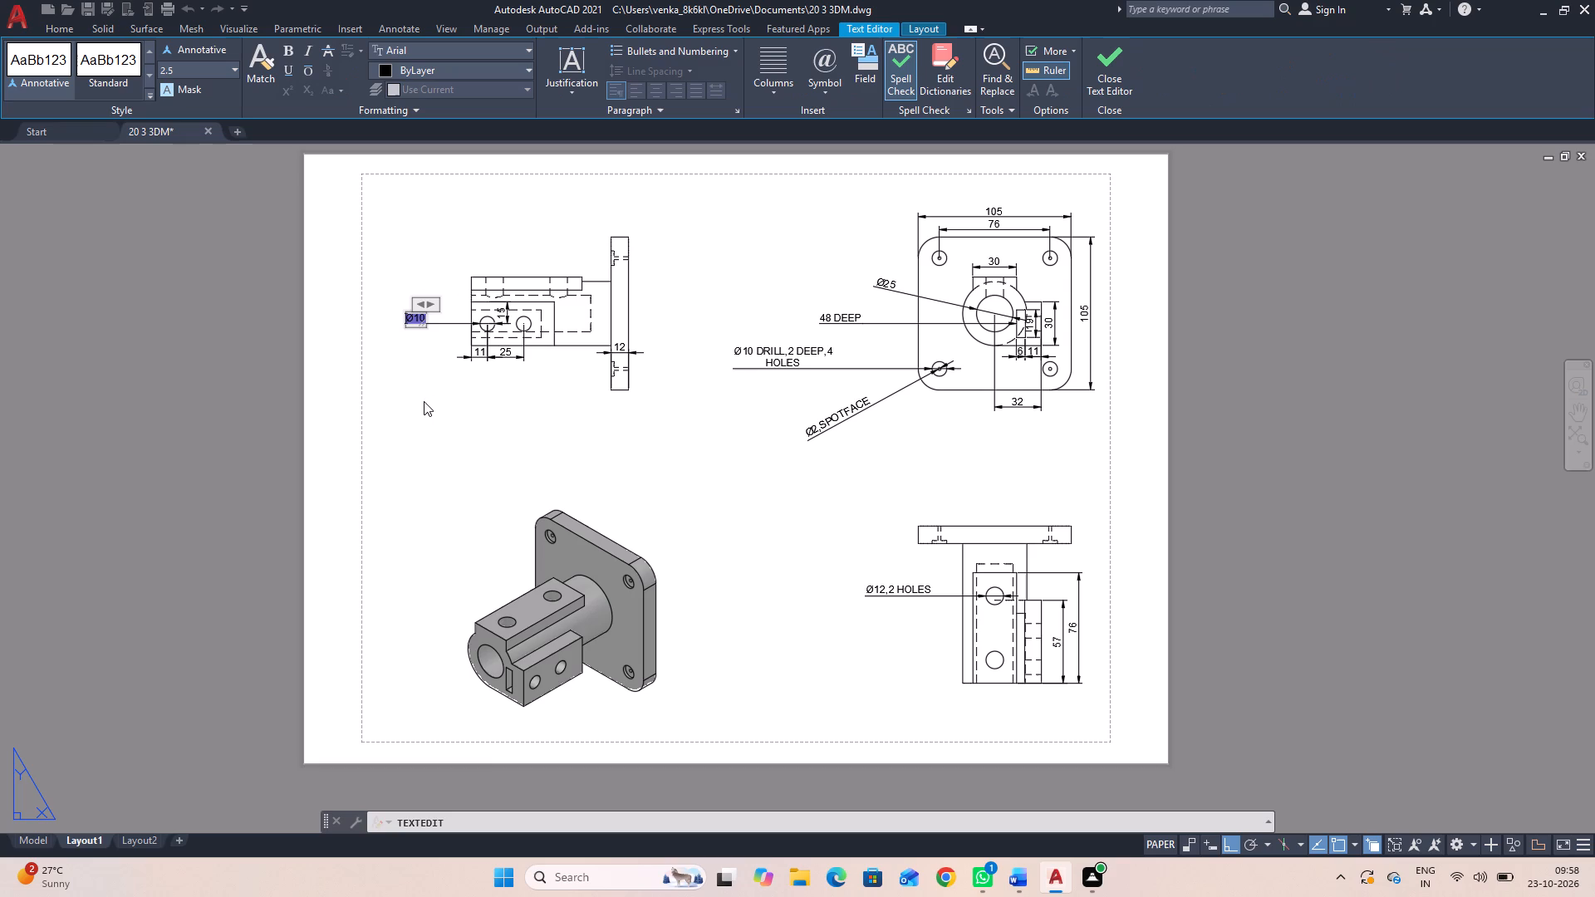
{"action": "key", "text": "Right"}
{"action": "key", "text": "comma"}
{"action": "type", "text": "2 HOLES"}
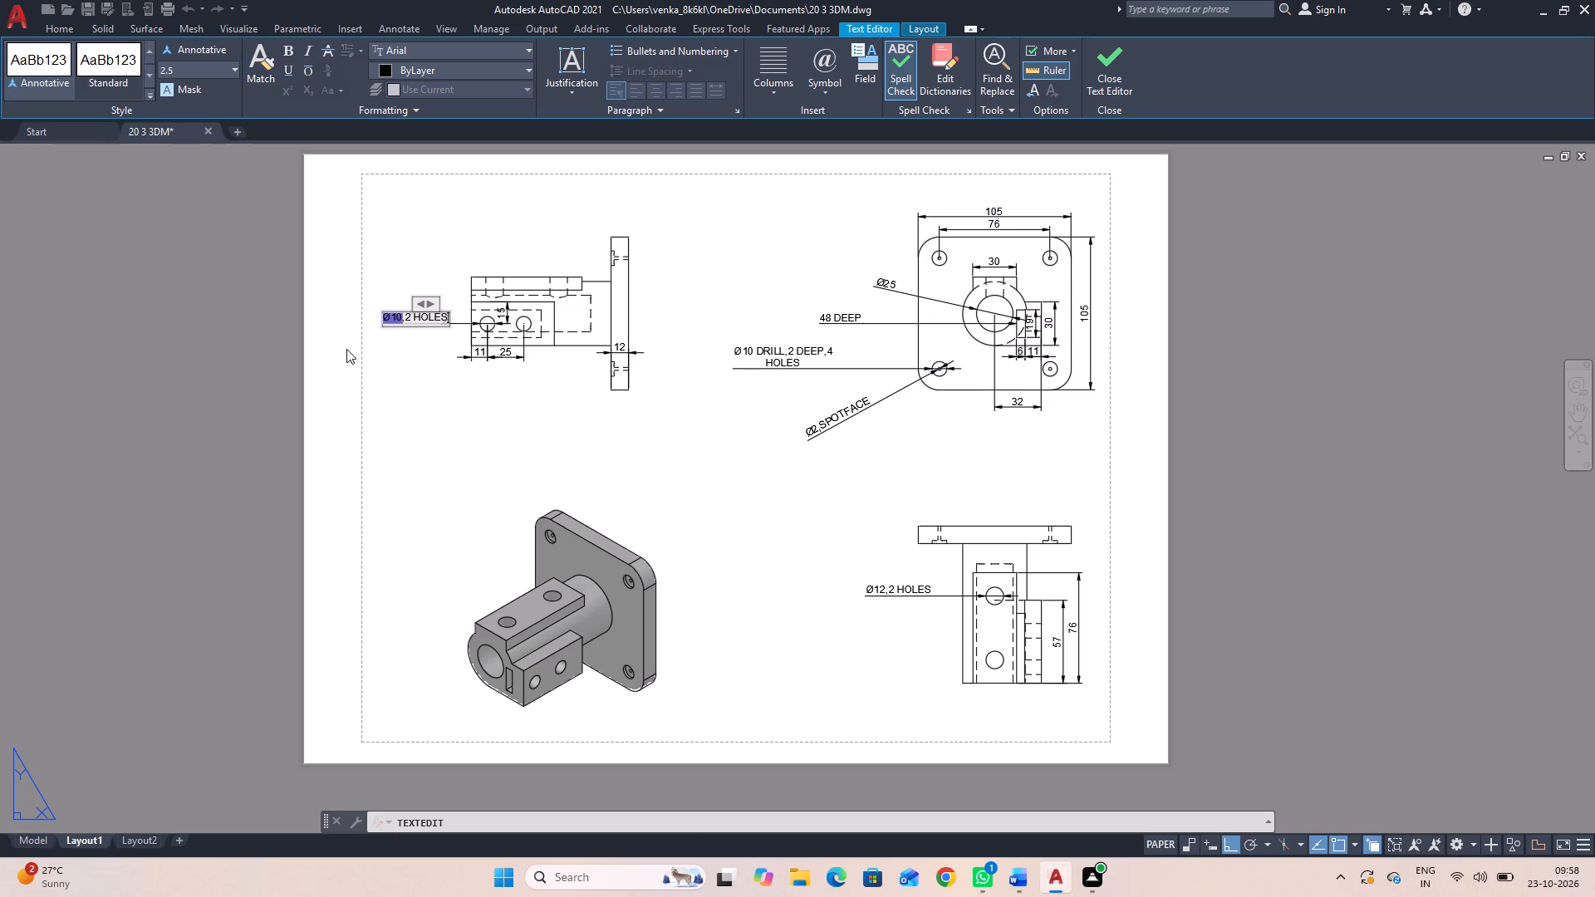
{"action": "left_click", "coordinate": [393, 407]}
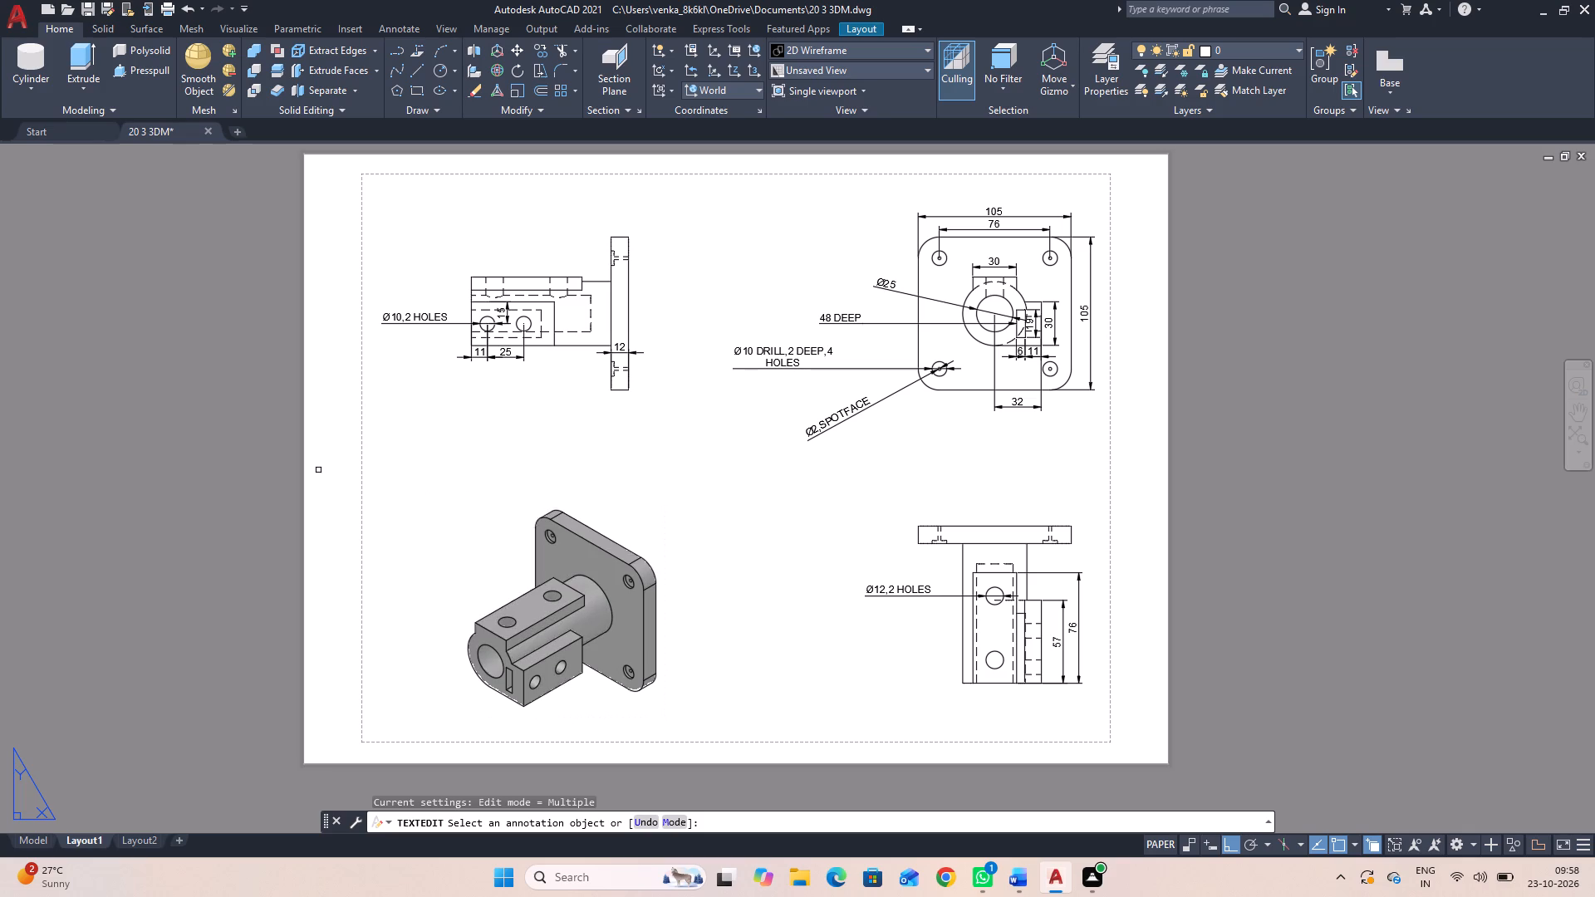
Append a comma and a second line reading TAPPED to the side block hole note, and finish the text editing.
{"action": "left_click", "coordinate": [420, 314]}
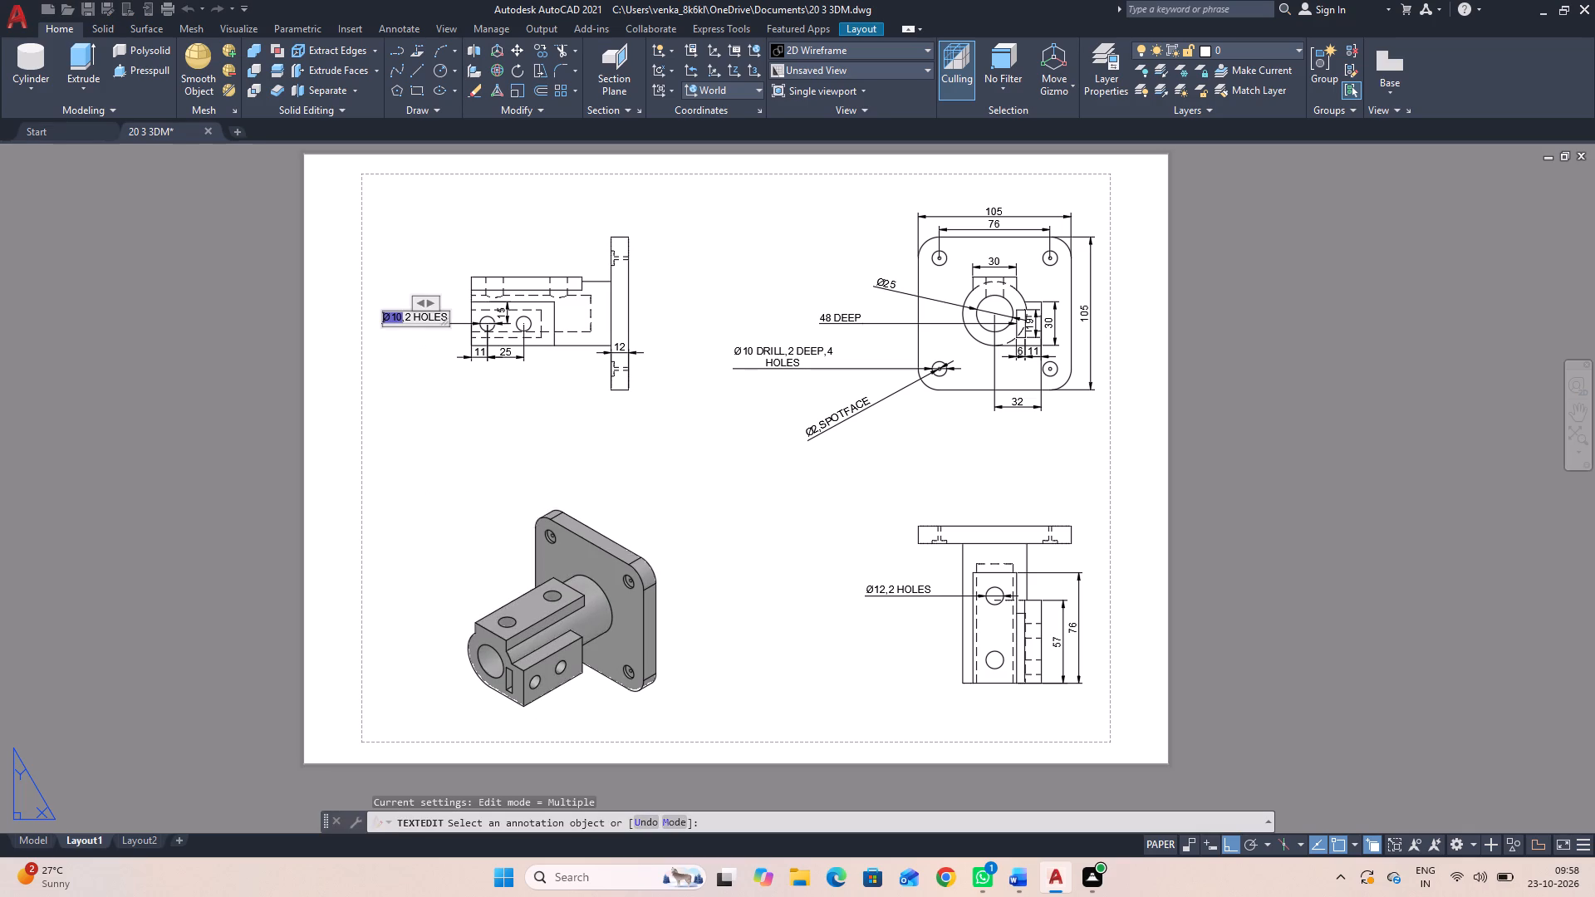
{"action": "key", "text": "Right"}
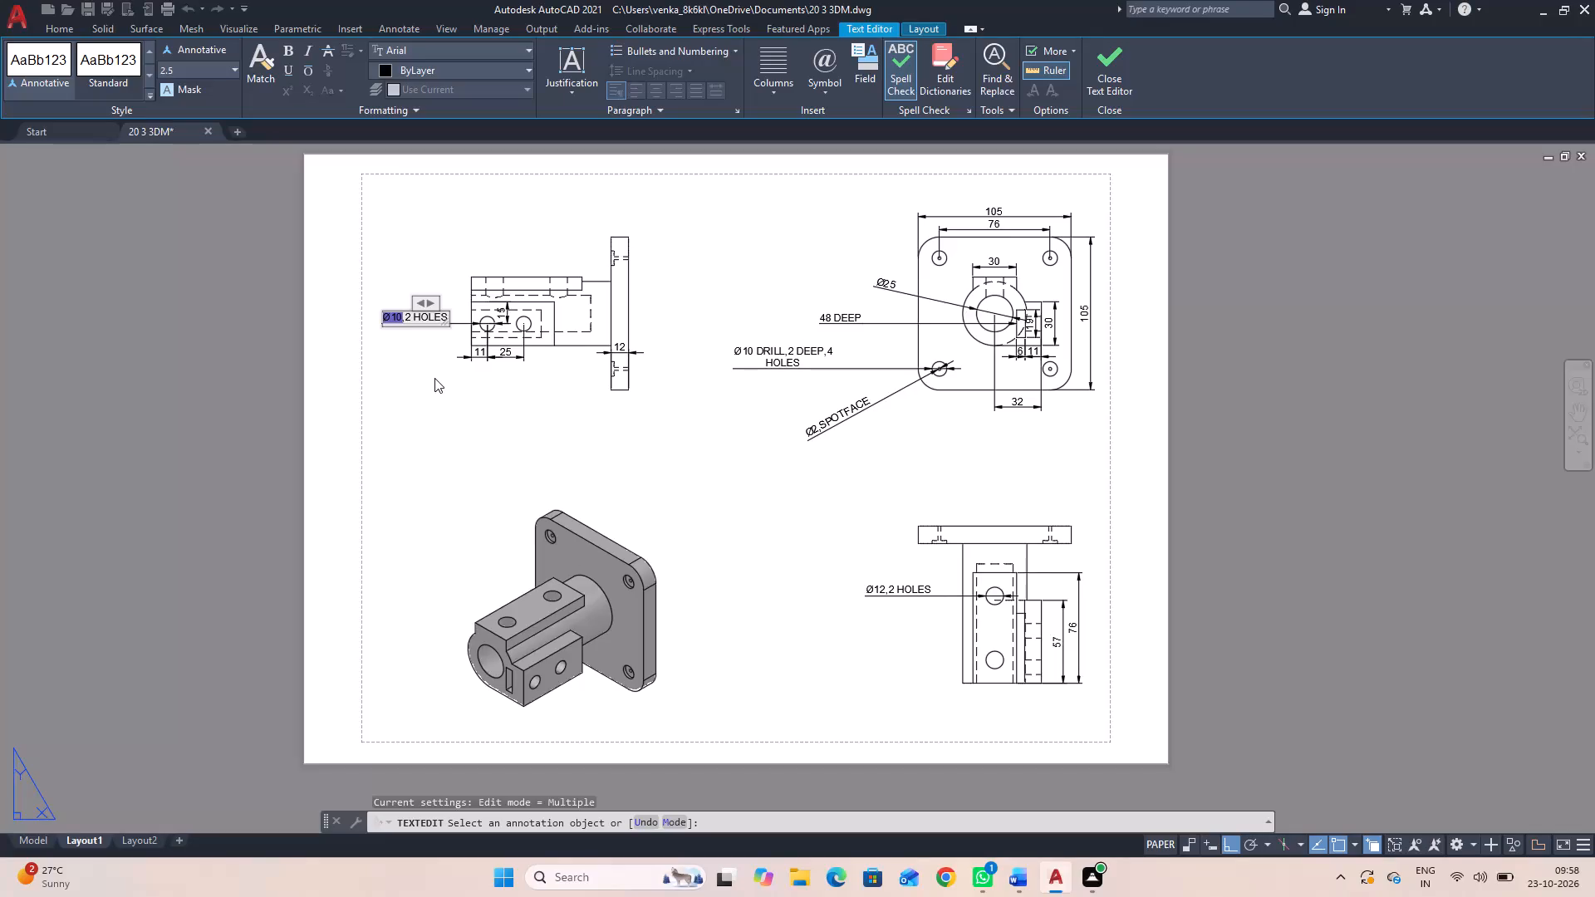
{"action": "key", "text": "Right"}
{"action": "key", "text": "Right"}
{"action": "key", "text": "Right"}
{"action": "key", "text": "Right"}
{"action": "key", "text": "Right"}
{"action": "key", "text": "Right"}
{"action": "key", "text": "Right"}
{"action": "key", "text": "Right"}
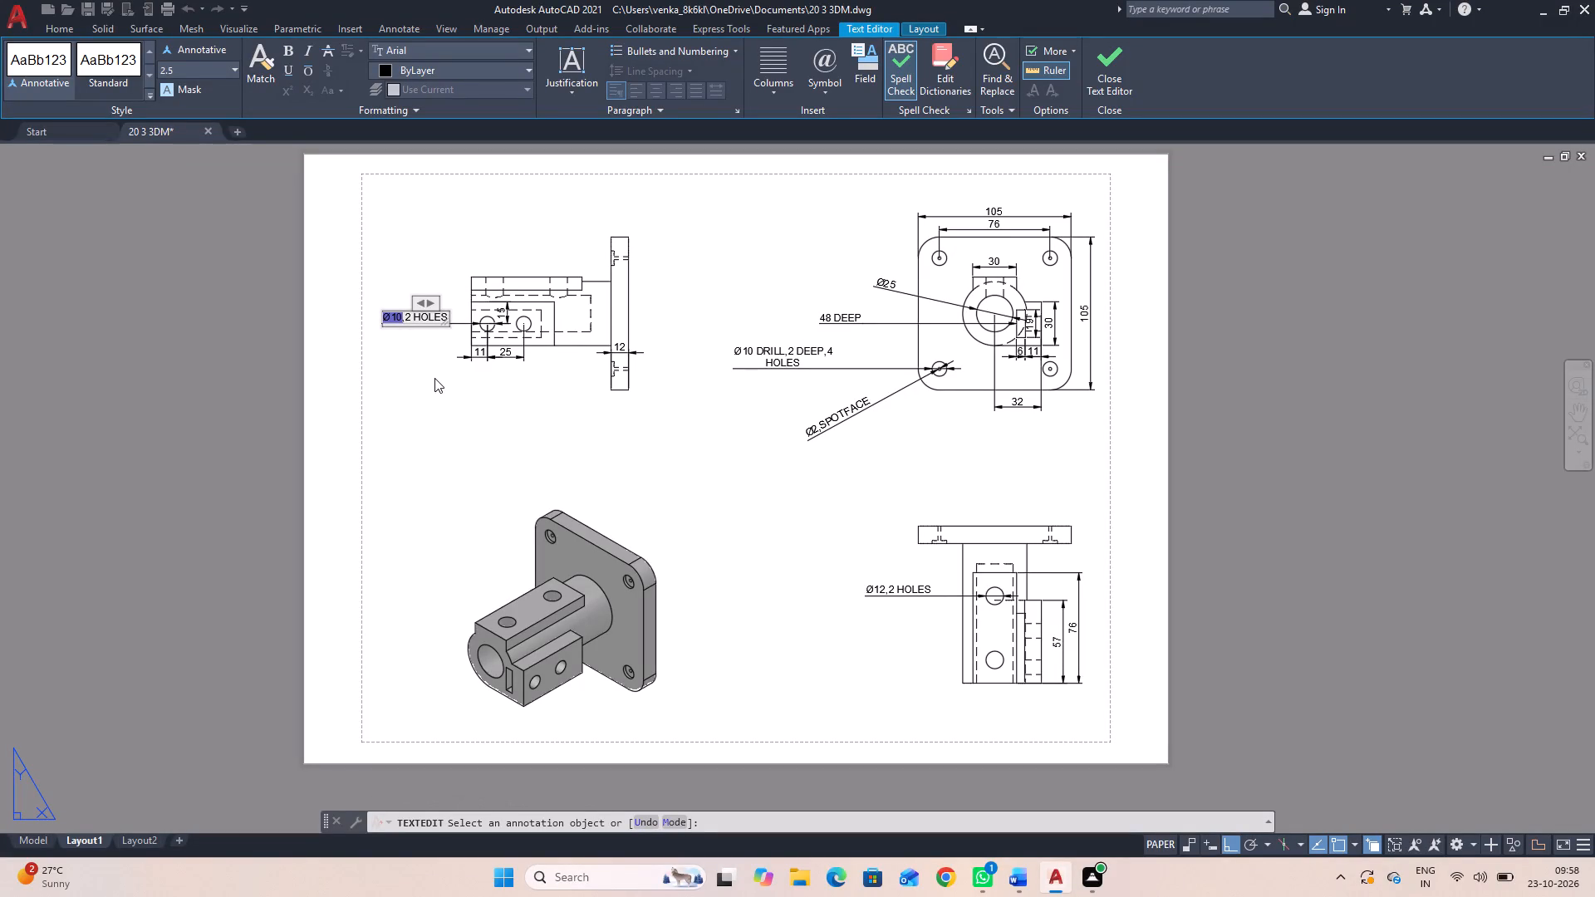
{"action": "key", "text": "comma"}
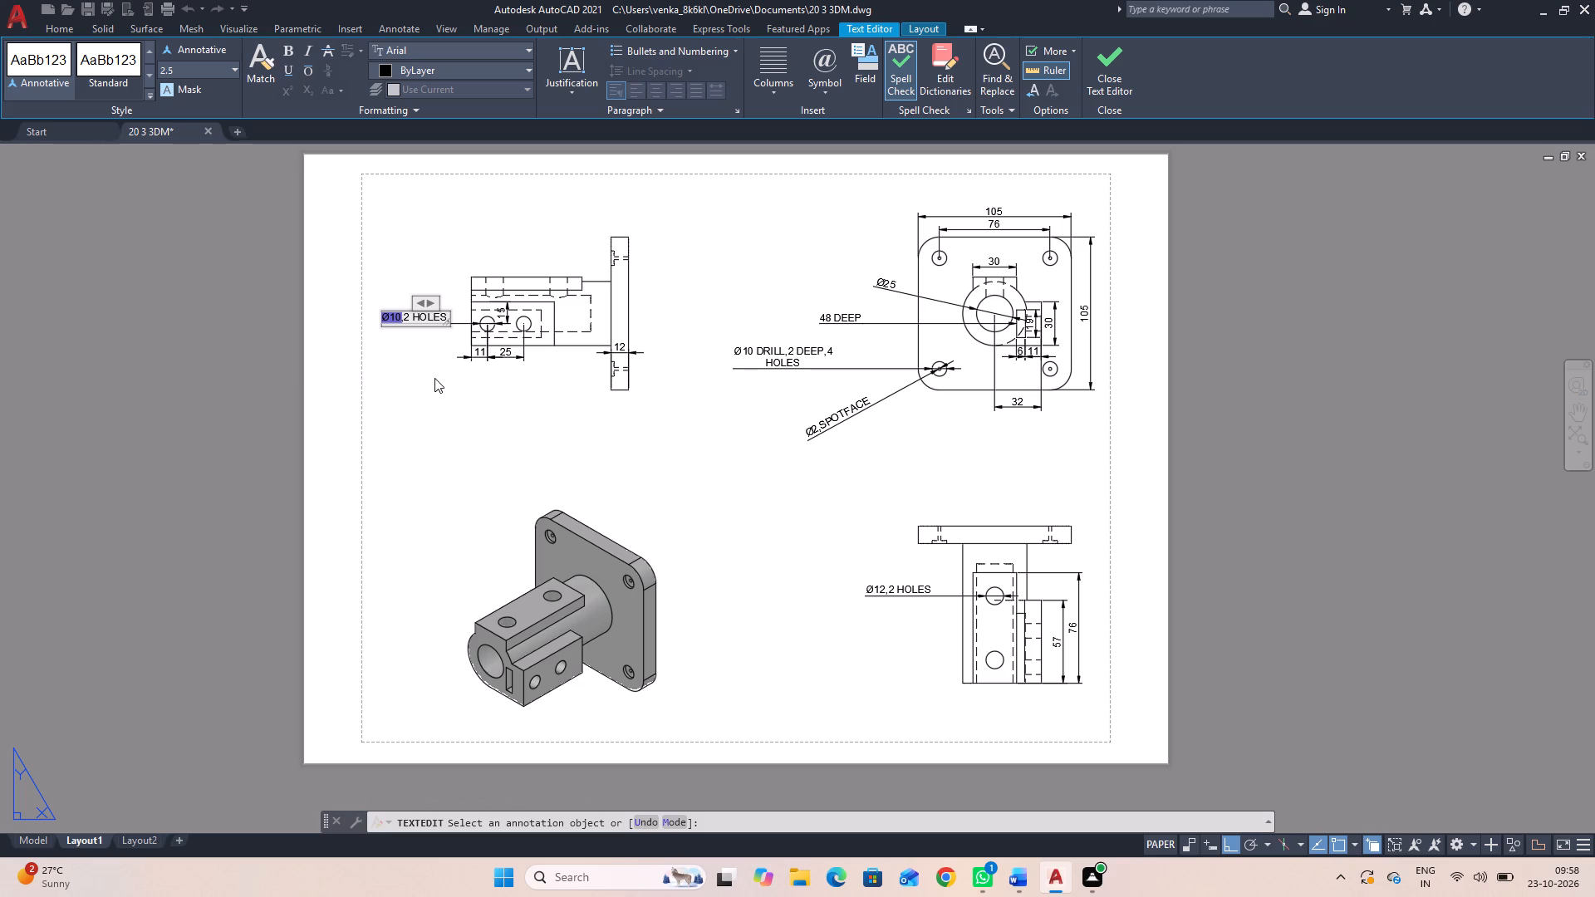
{"action": "key", "text": "Return"}
{"action": "type", "text": "TAPPED"}
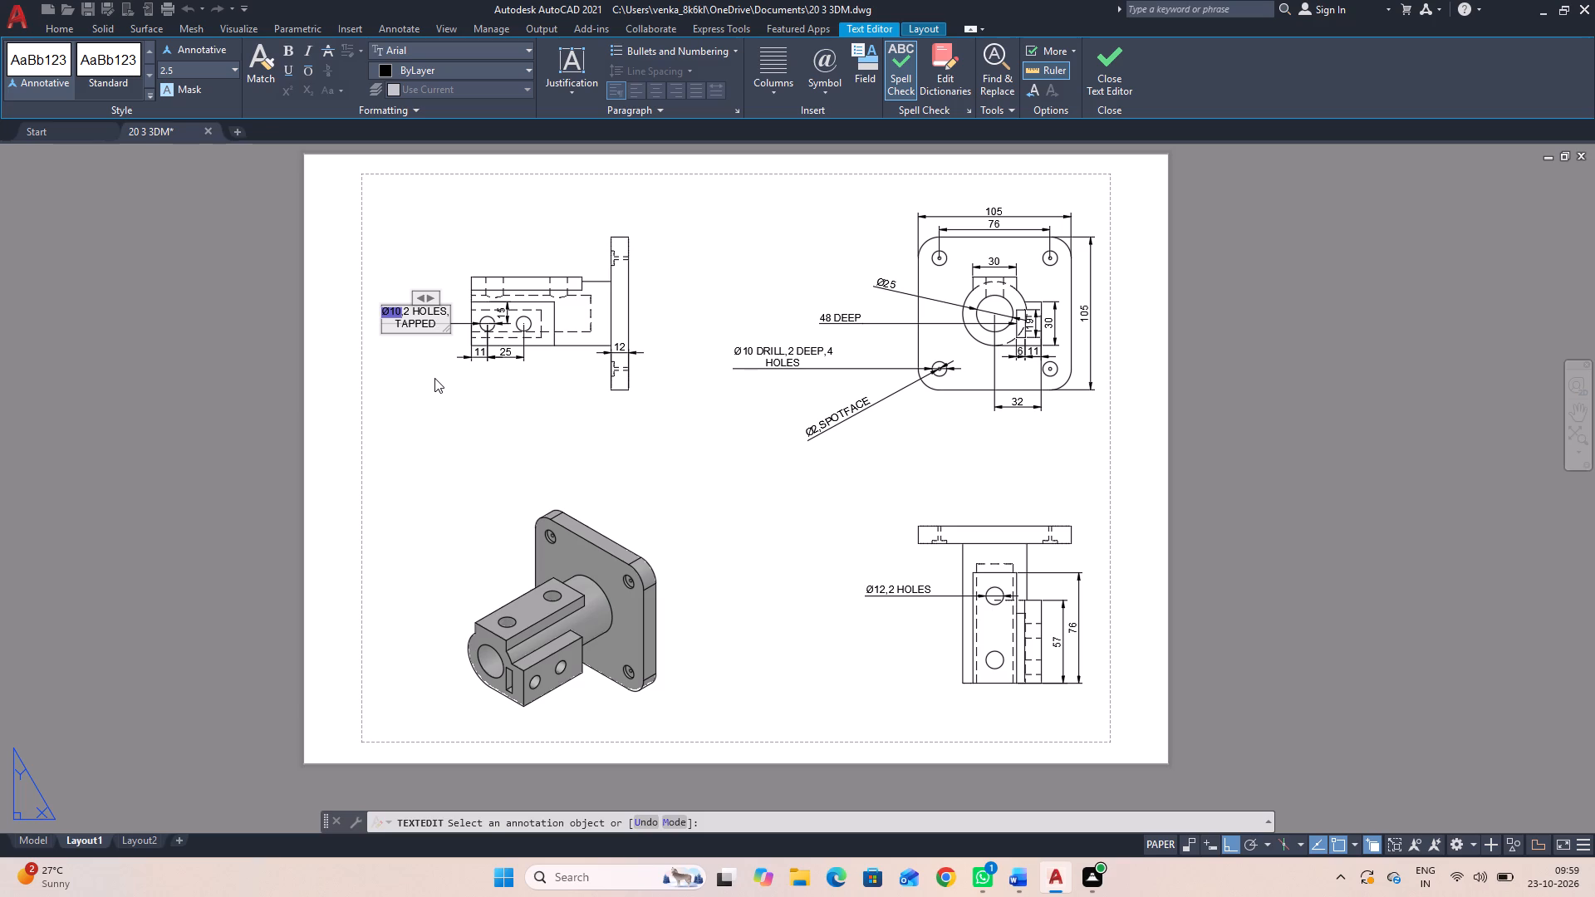
{"action": "left_click", "coordinate": [430, 380]}
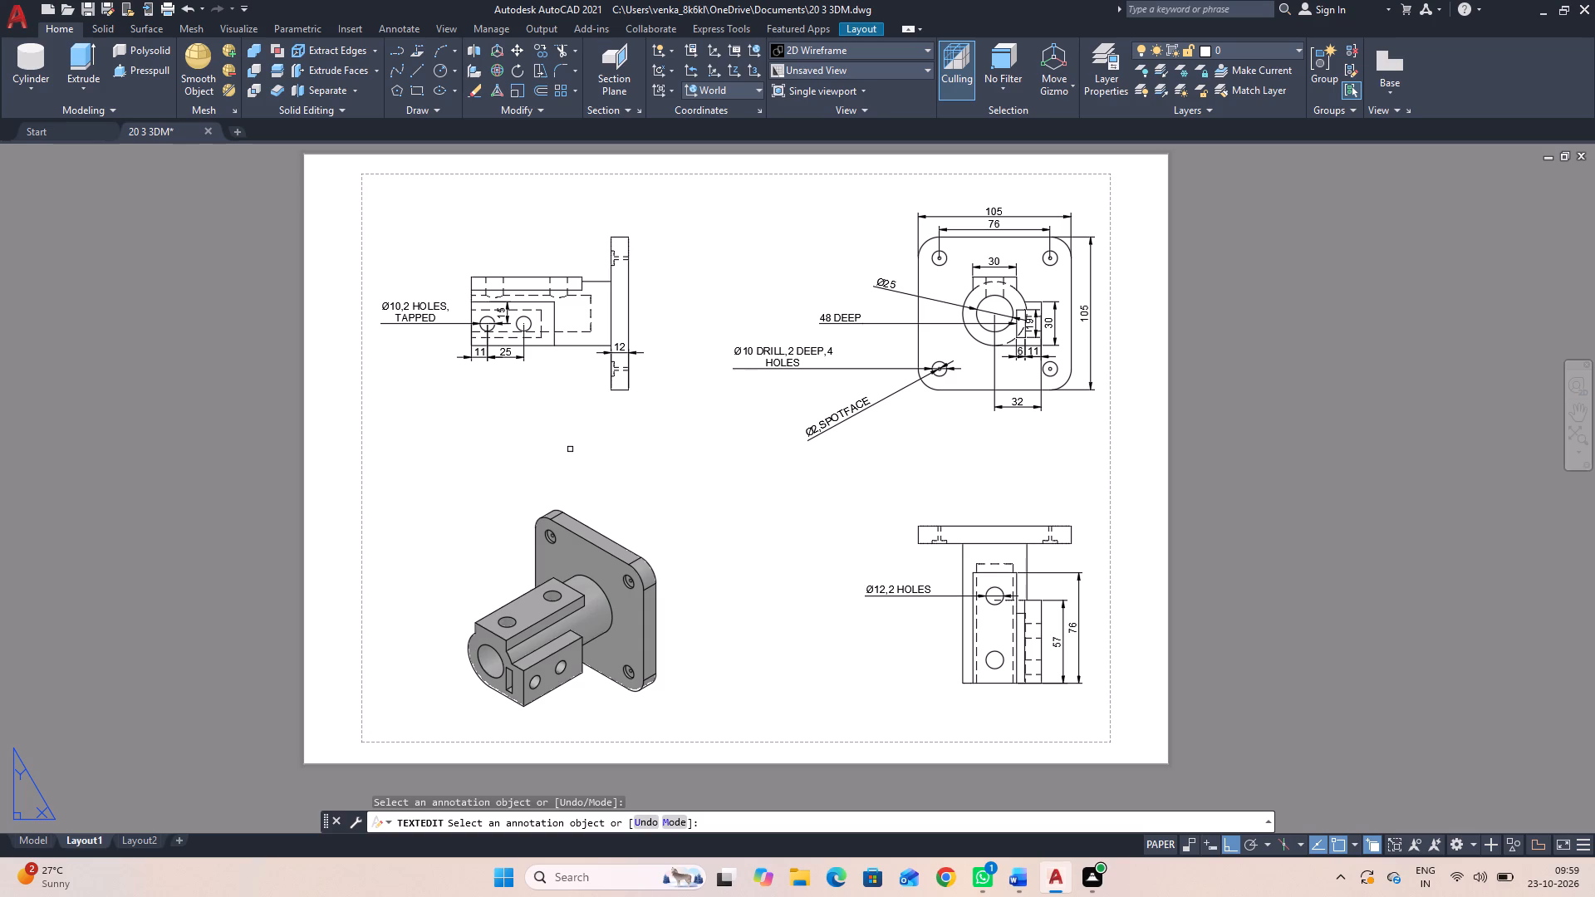
{"action": "key", "text": "Escape"}
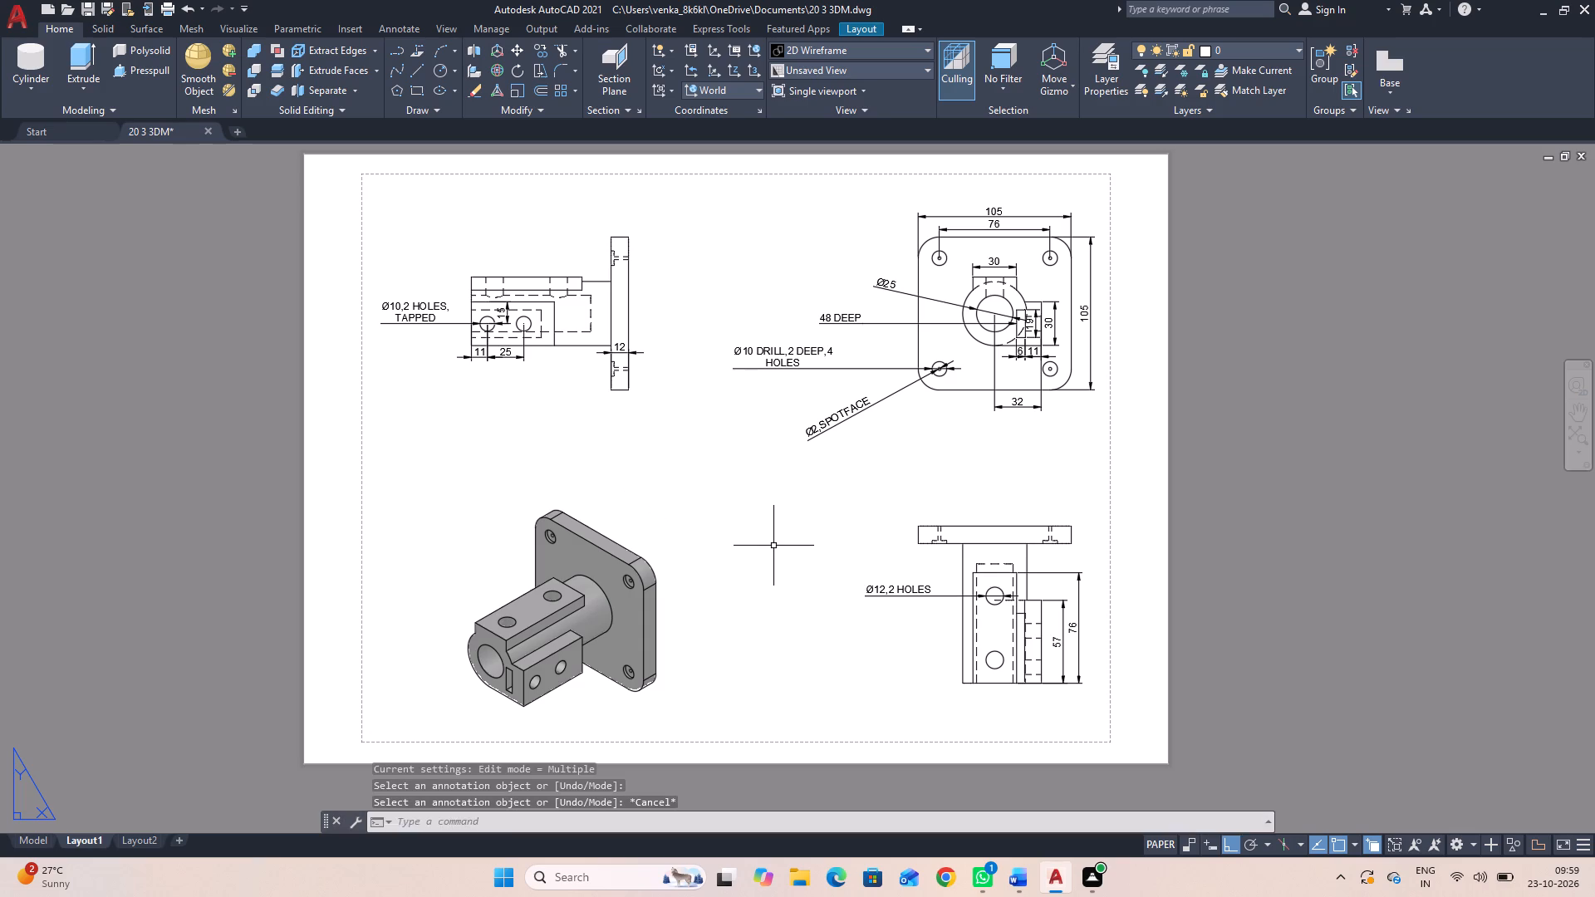
Add an aligned dimension from the top pad's lower hole centre to the pad's bottom edge in the top view, placed left of the part.
{"action": "type", "text": "DA"}
{"action": "key", "text": "l"}
{"action": "key", "text": "space"}
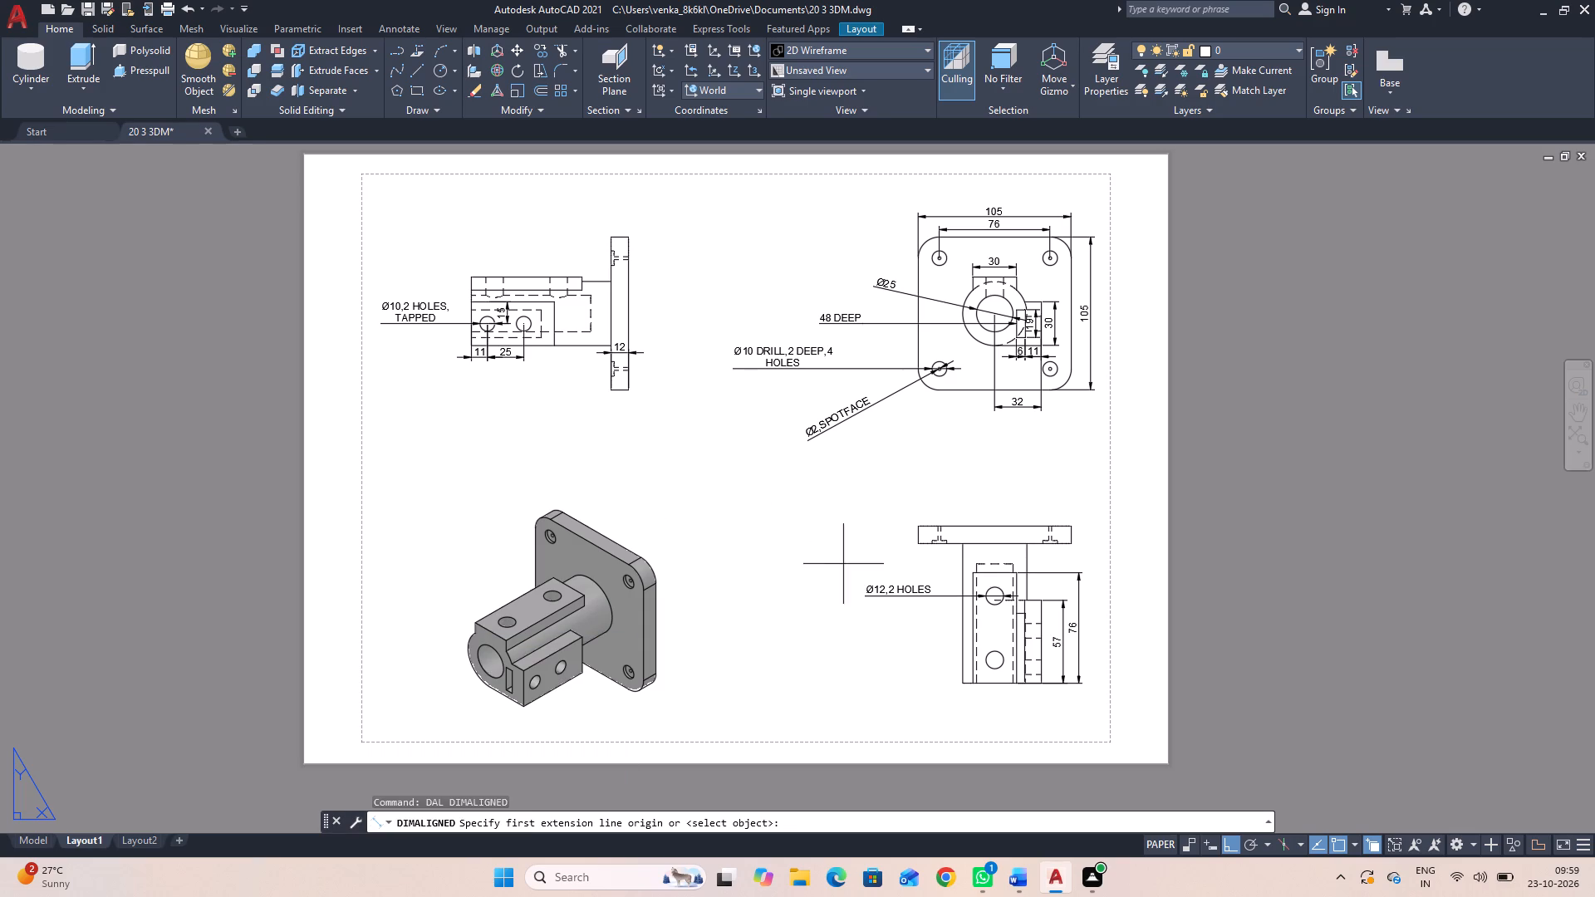
{"action": "left_click", "coordinate": [997, 659]}
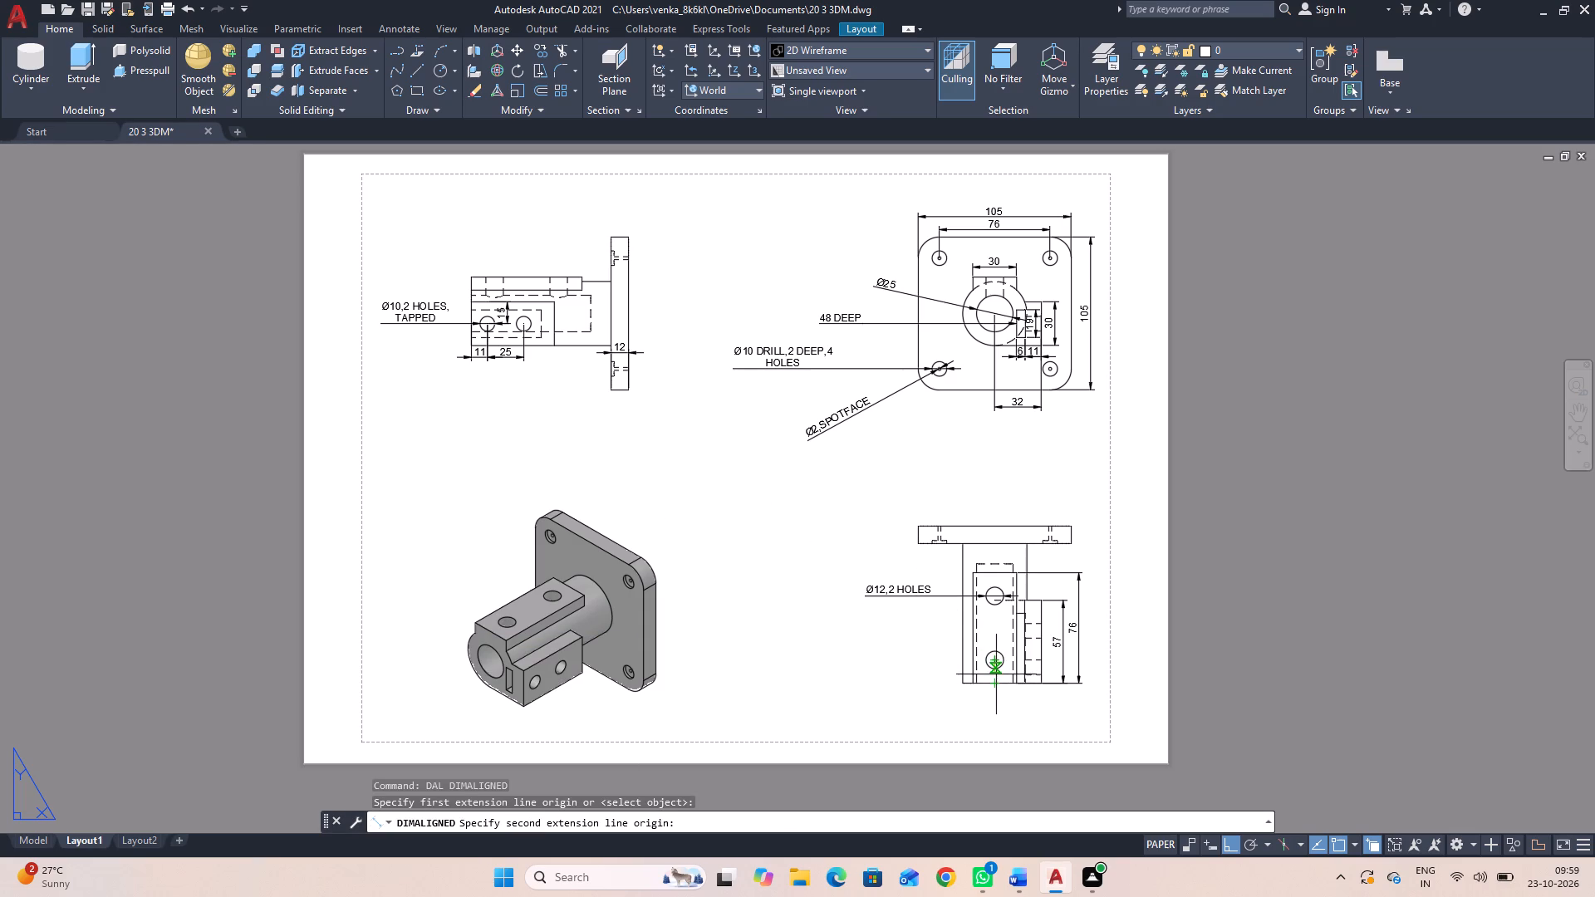
{"action": "scroll", "coordinate": [990, 686], "scroll_direction": "up", "scroll_amount": 3}
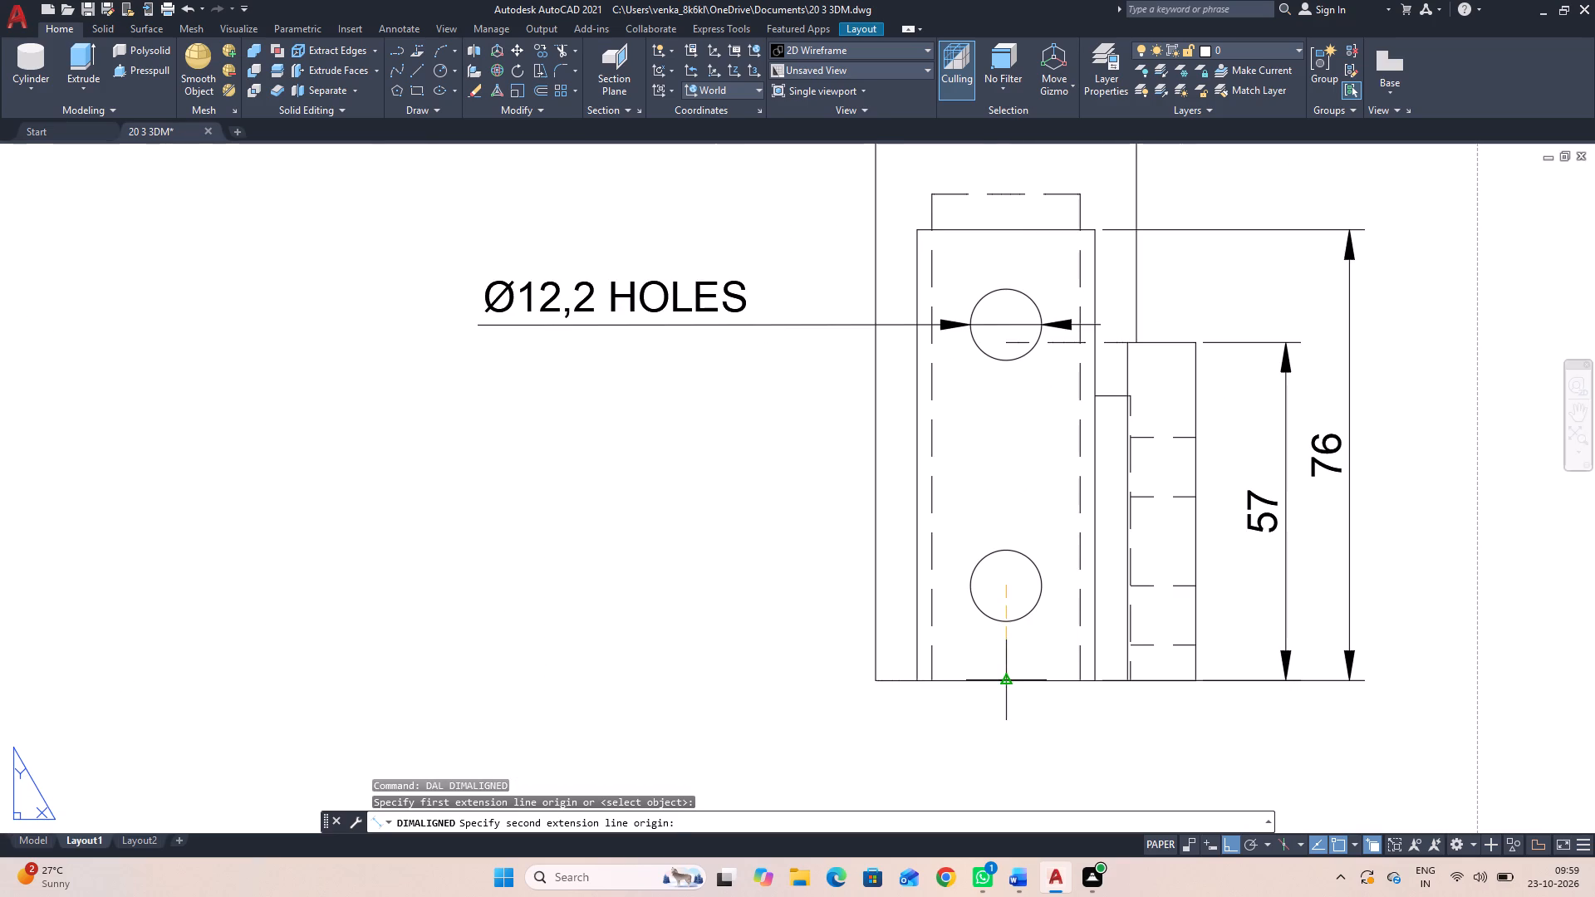
{"action": "left_click", "coordinate": [1008, 679]}
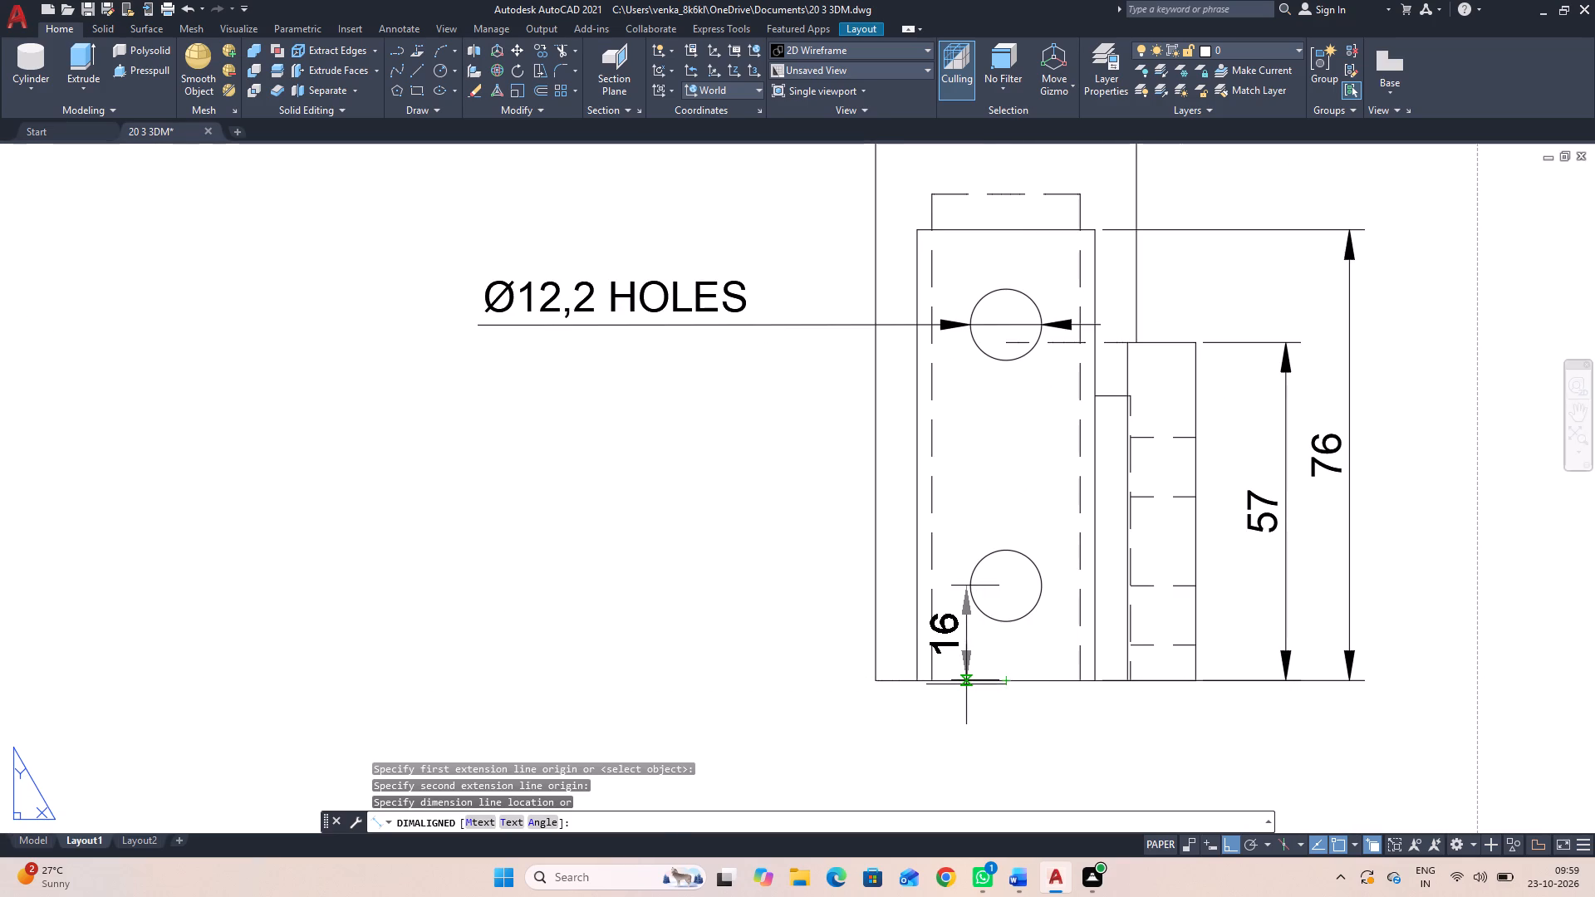
{"action": "left_click", "coordinate": [832, 694]}
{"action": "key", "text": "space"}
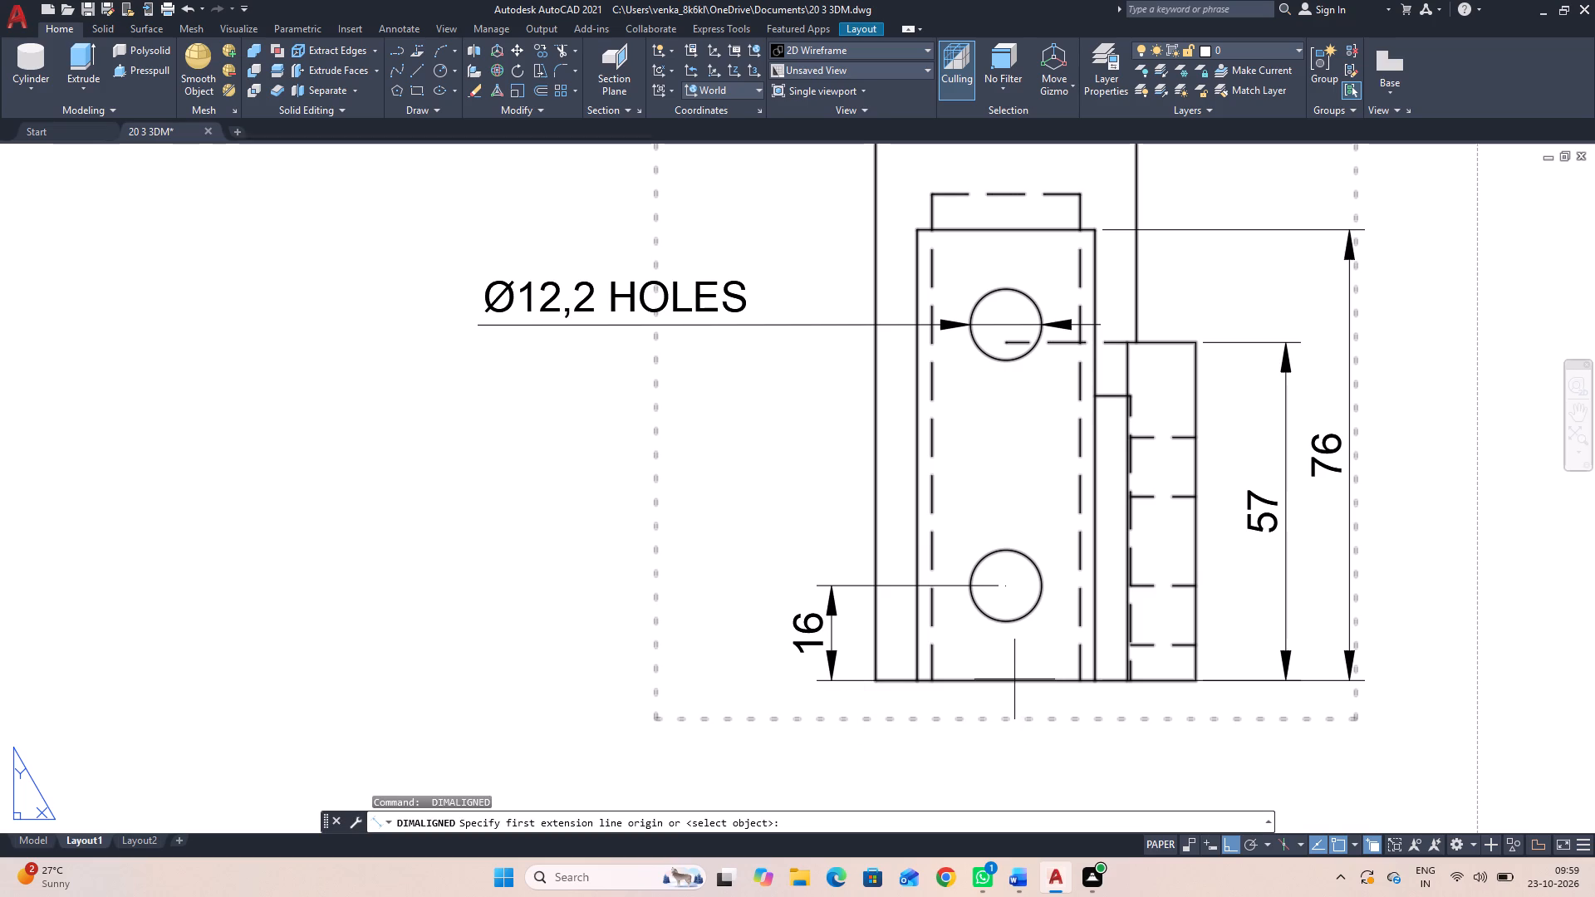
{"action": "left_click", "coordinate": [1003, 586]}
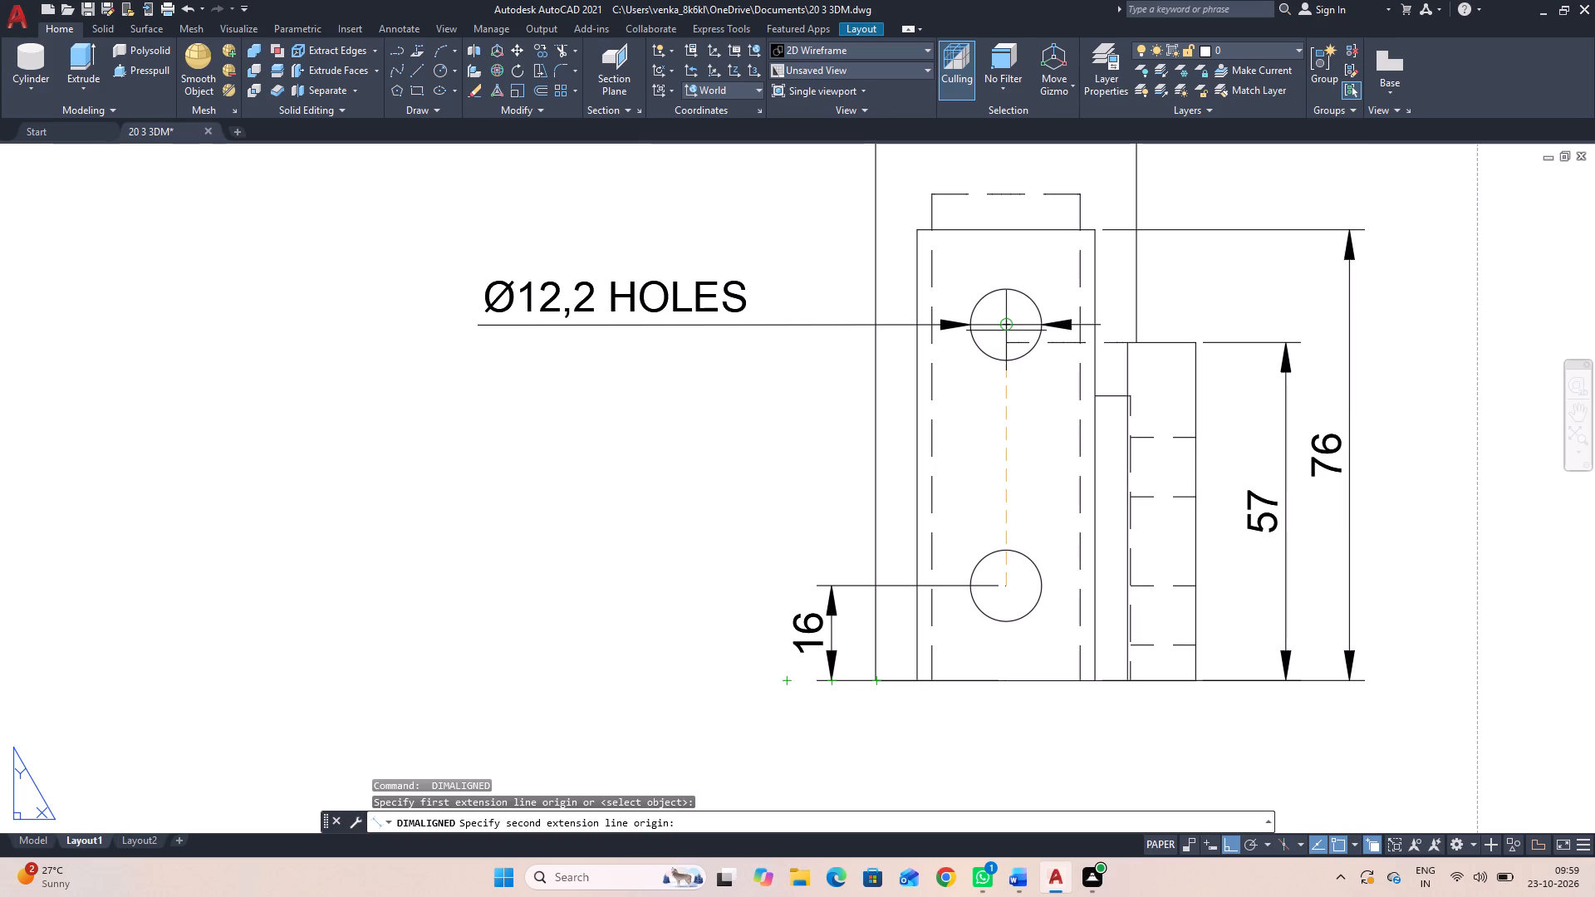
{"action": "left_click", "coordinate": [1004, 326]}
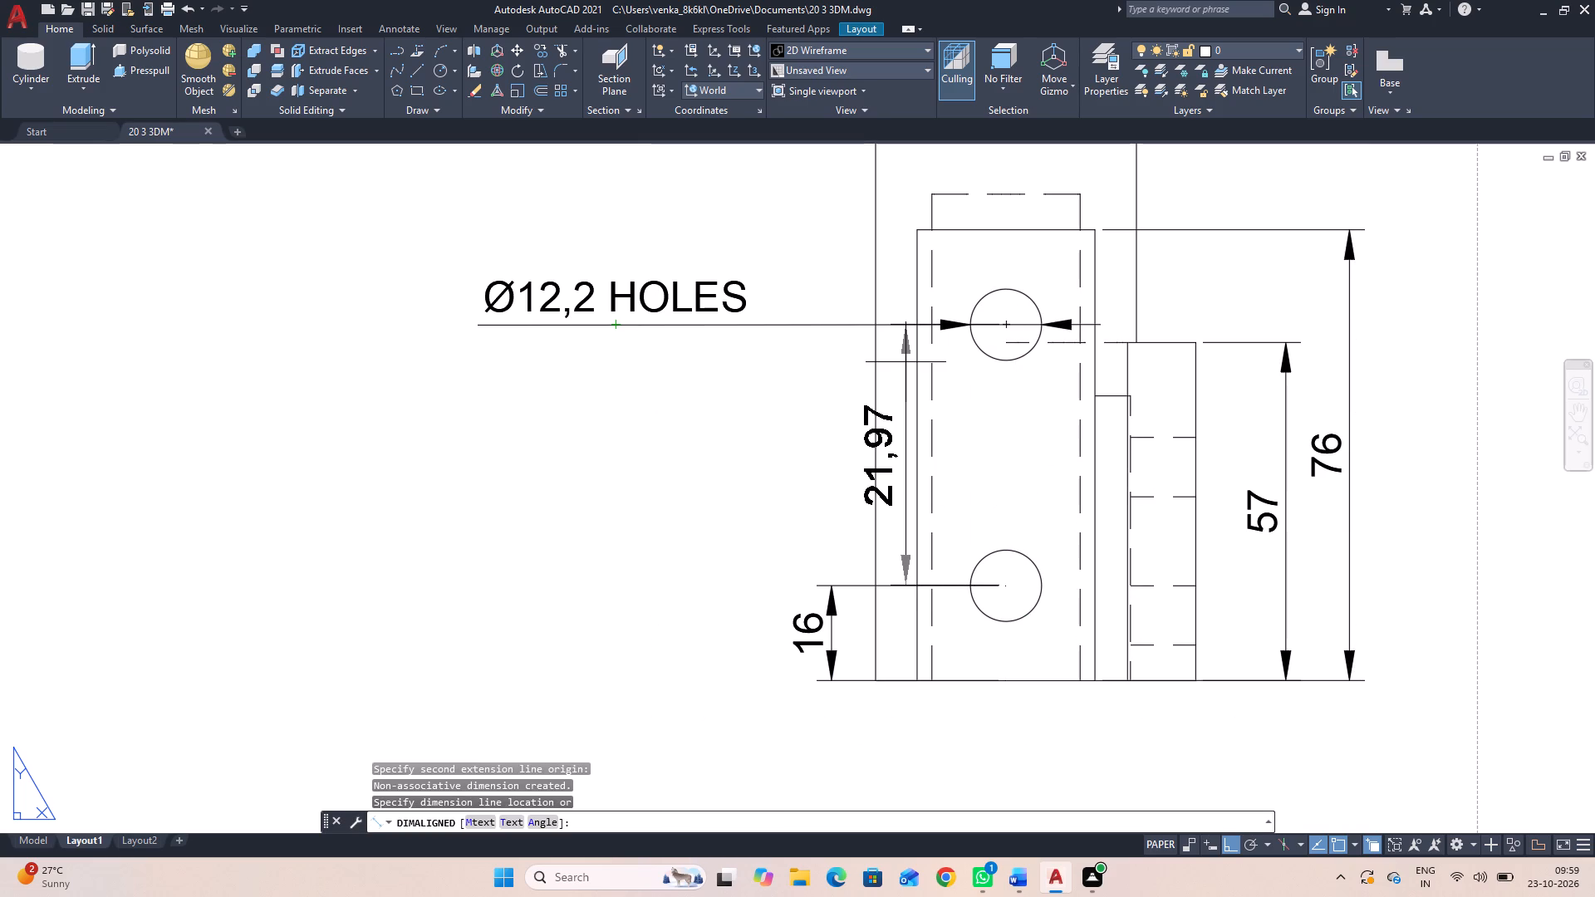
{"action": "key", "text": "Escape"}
Add an aligned dimension between the top pad's two hole centres, in line with the lower hole's edge-distance dimension.
{"action": "key", "text": "space"}
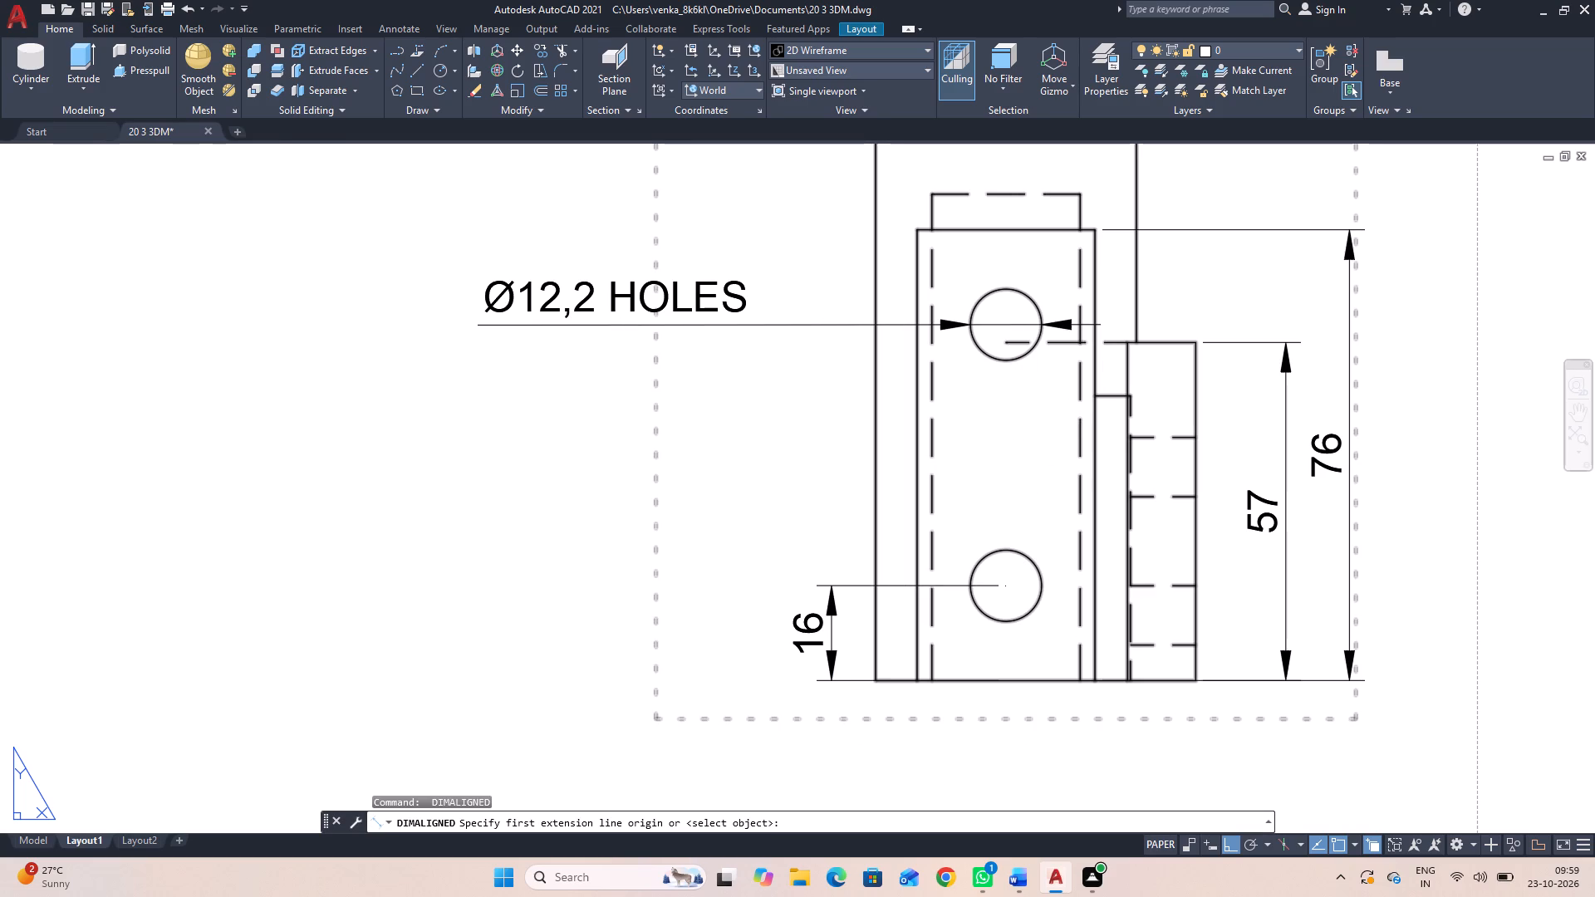
{"action": "scroll", "coordinate": [997, 391], "scroll_direction": "up", "scroll_amount": 2}
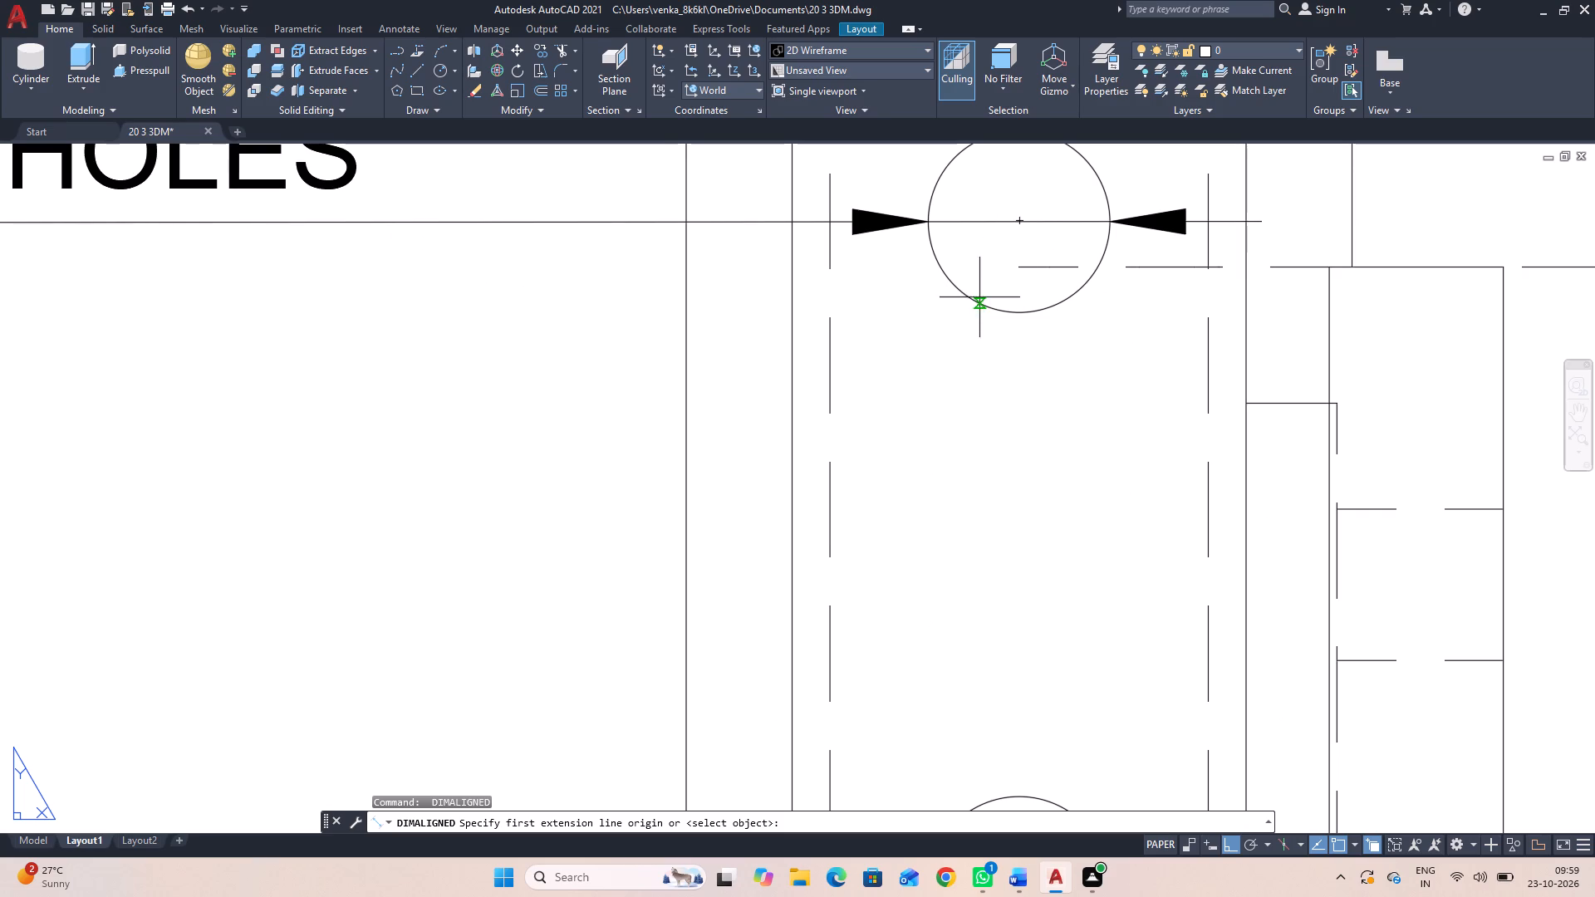
{"action": "left_click", "coordinate": [1018, 218]}
{"action": "scroll", "coordinate": [1010, 548], "scroll_direction": "down", "scroll_amount": 1}
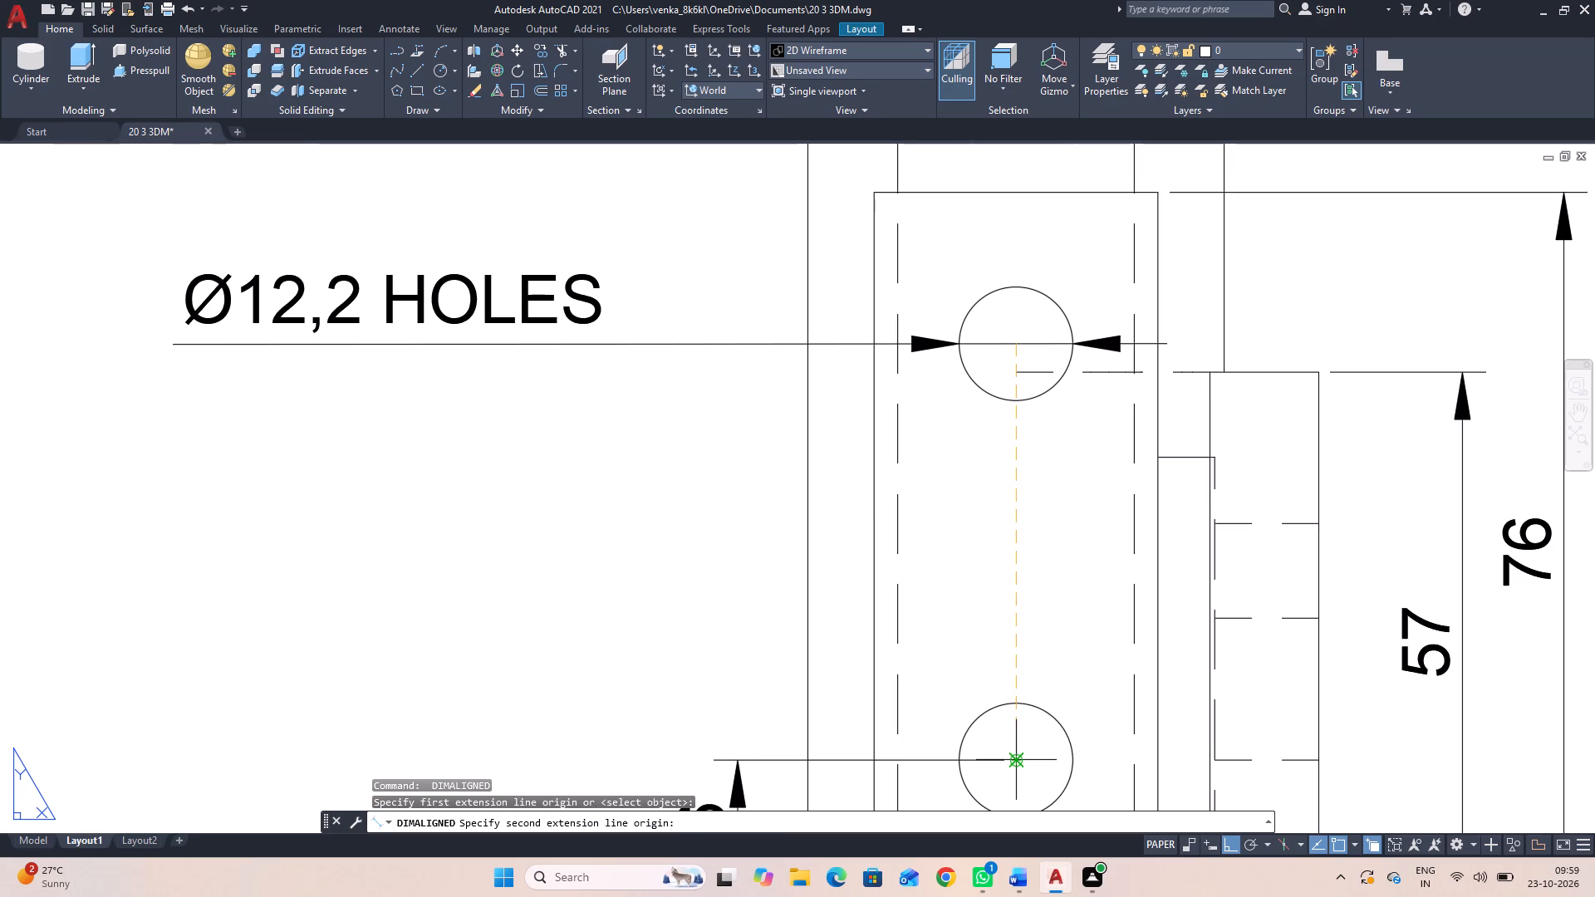
{"action": "left_click", "coordinate": [1020, 758]}
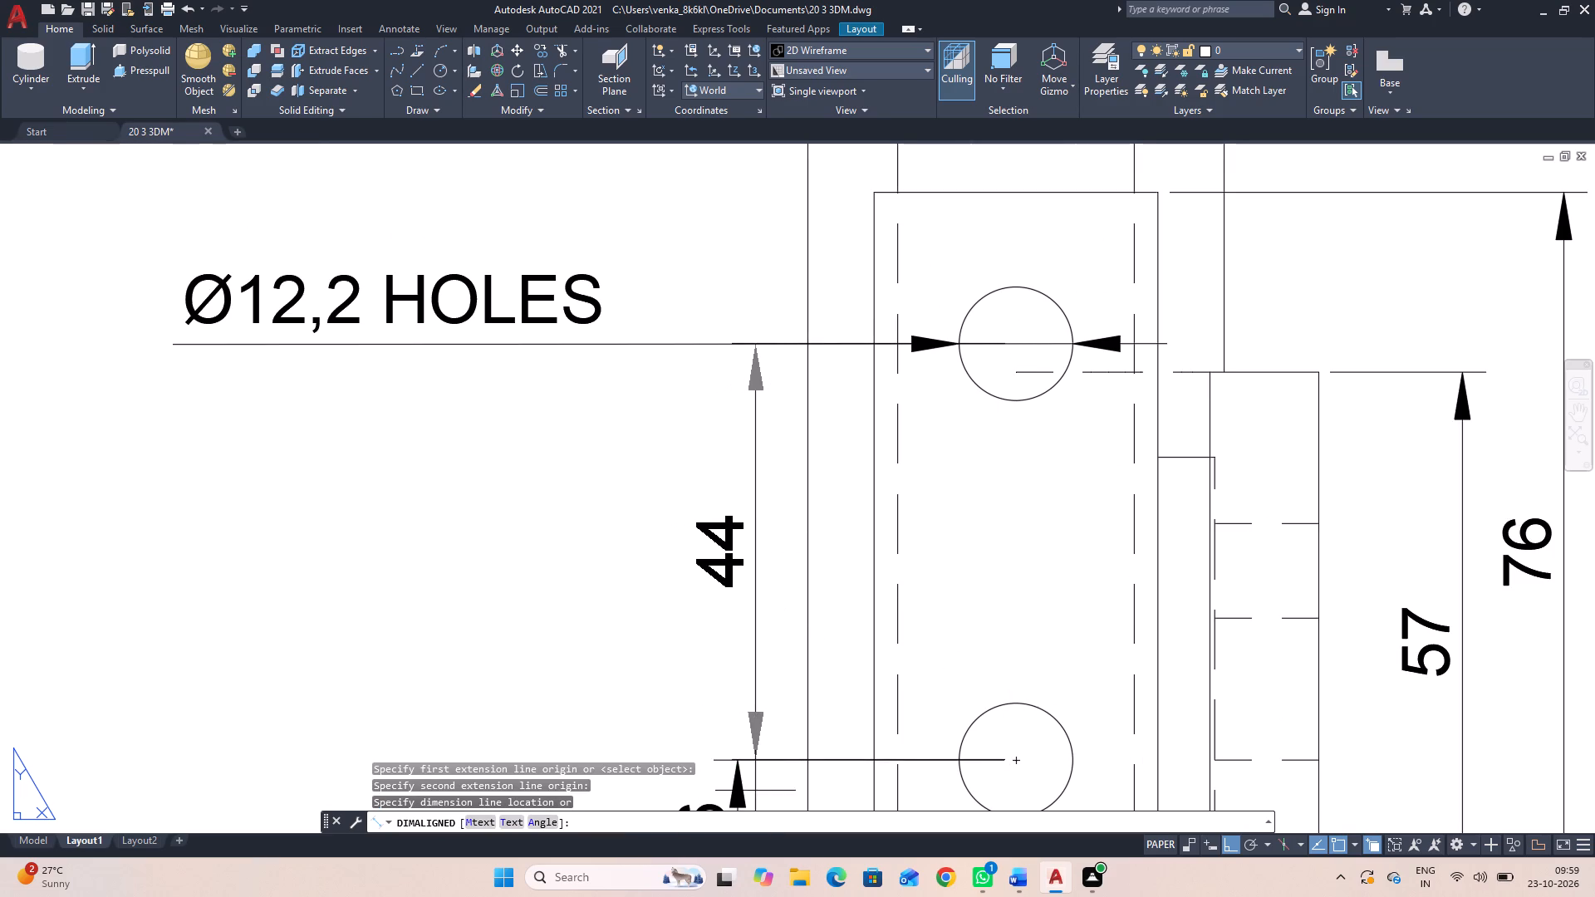
{"action": "left_click", "coordinate": [739, 759]}
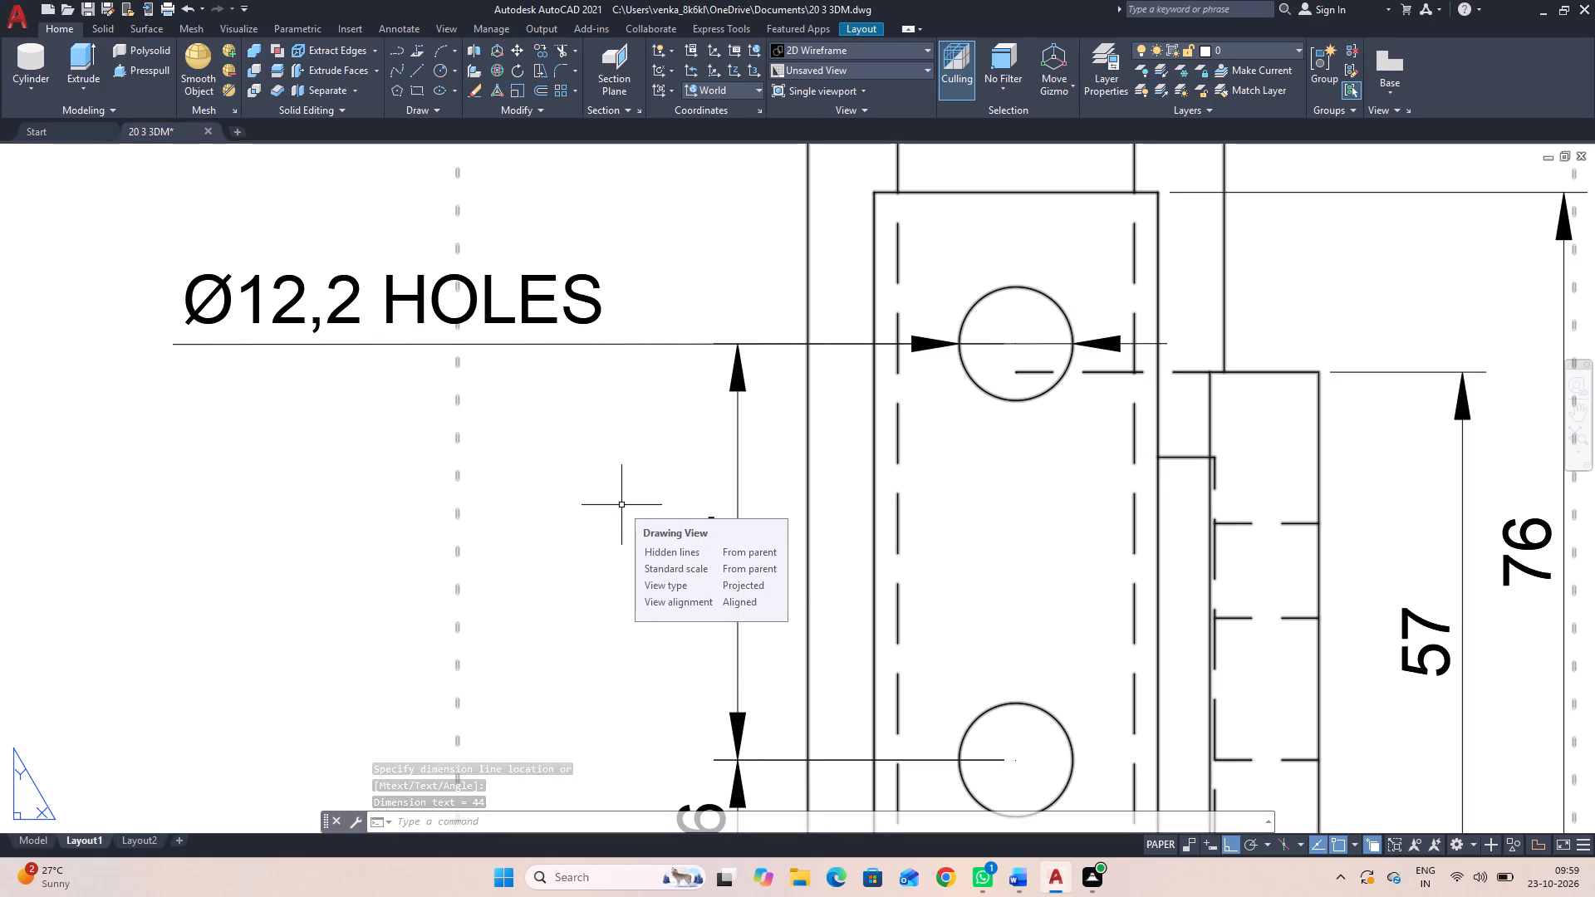
Add an aligned dimension from the top pad's upper hole centre to the pad's top edge, in line with the hole-spacing dimension.
{"action": "key", "text": "space"}
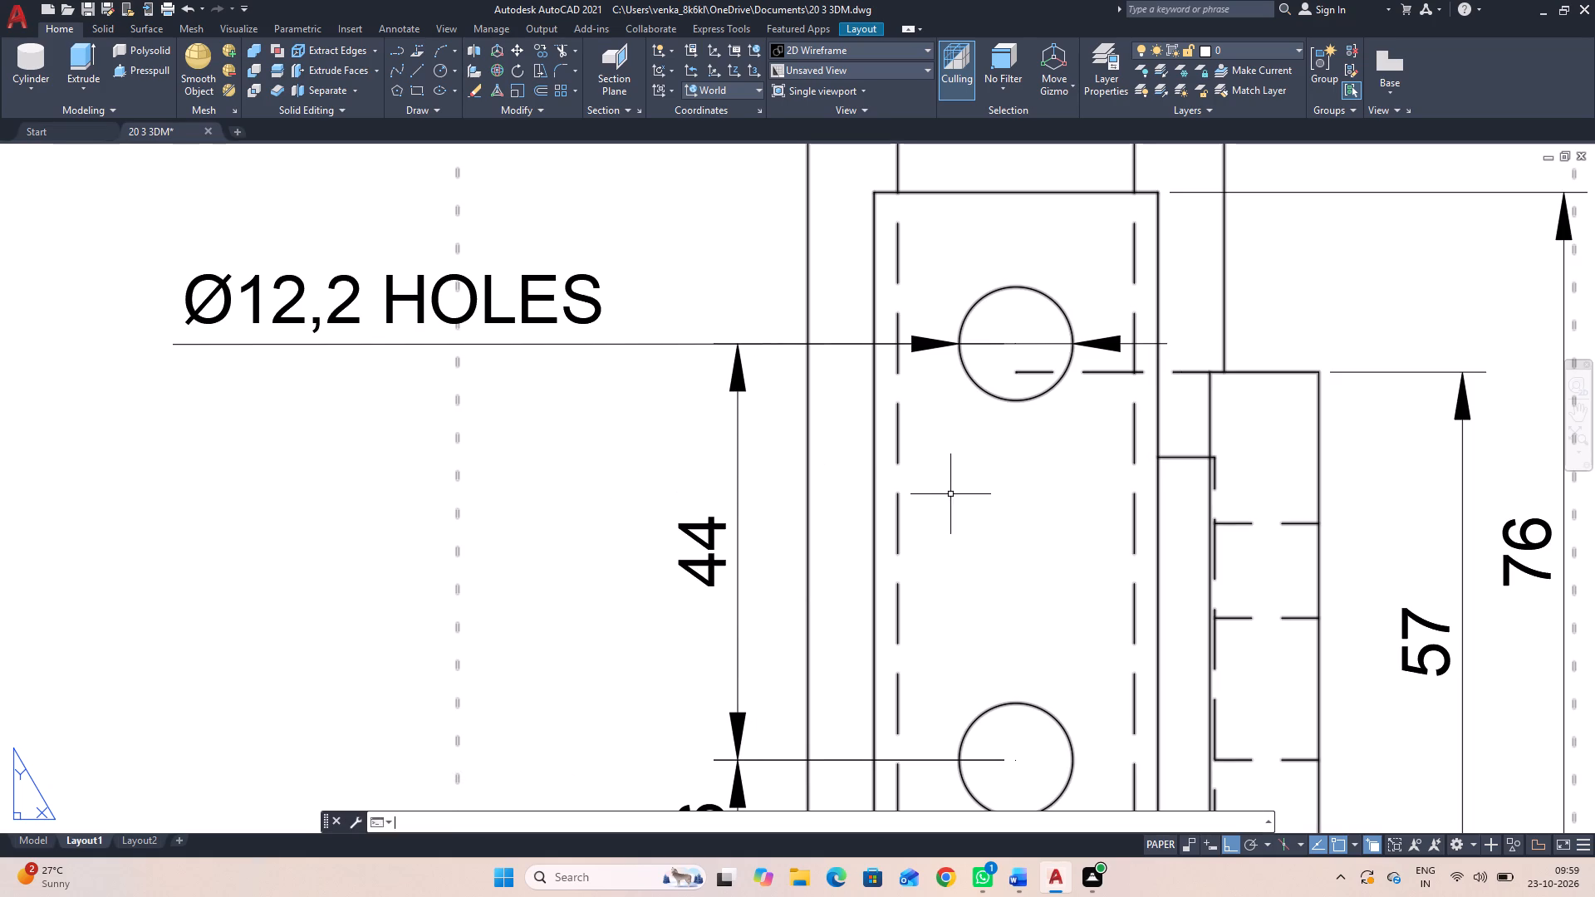
{"action": "left_click", "coordinate": [1018, 344]}
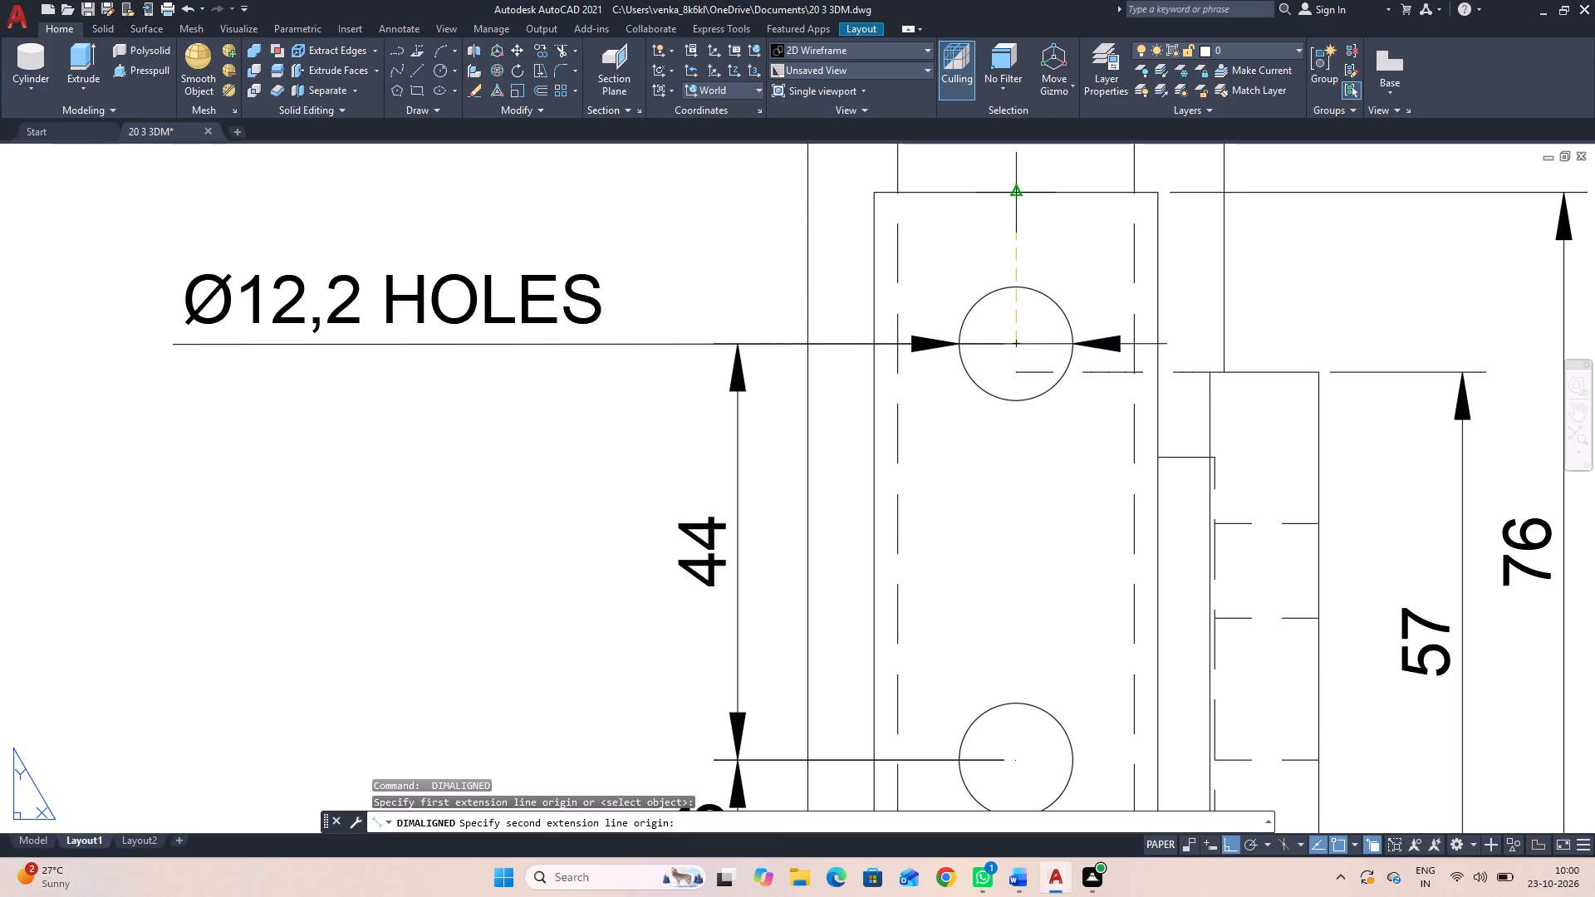
{"action": "left_click", "coordinate": [1021, 189]}
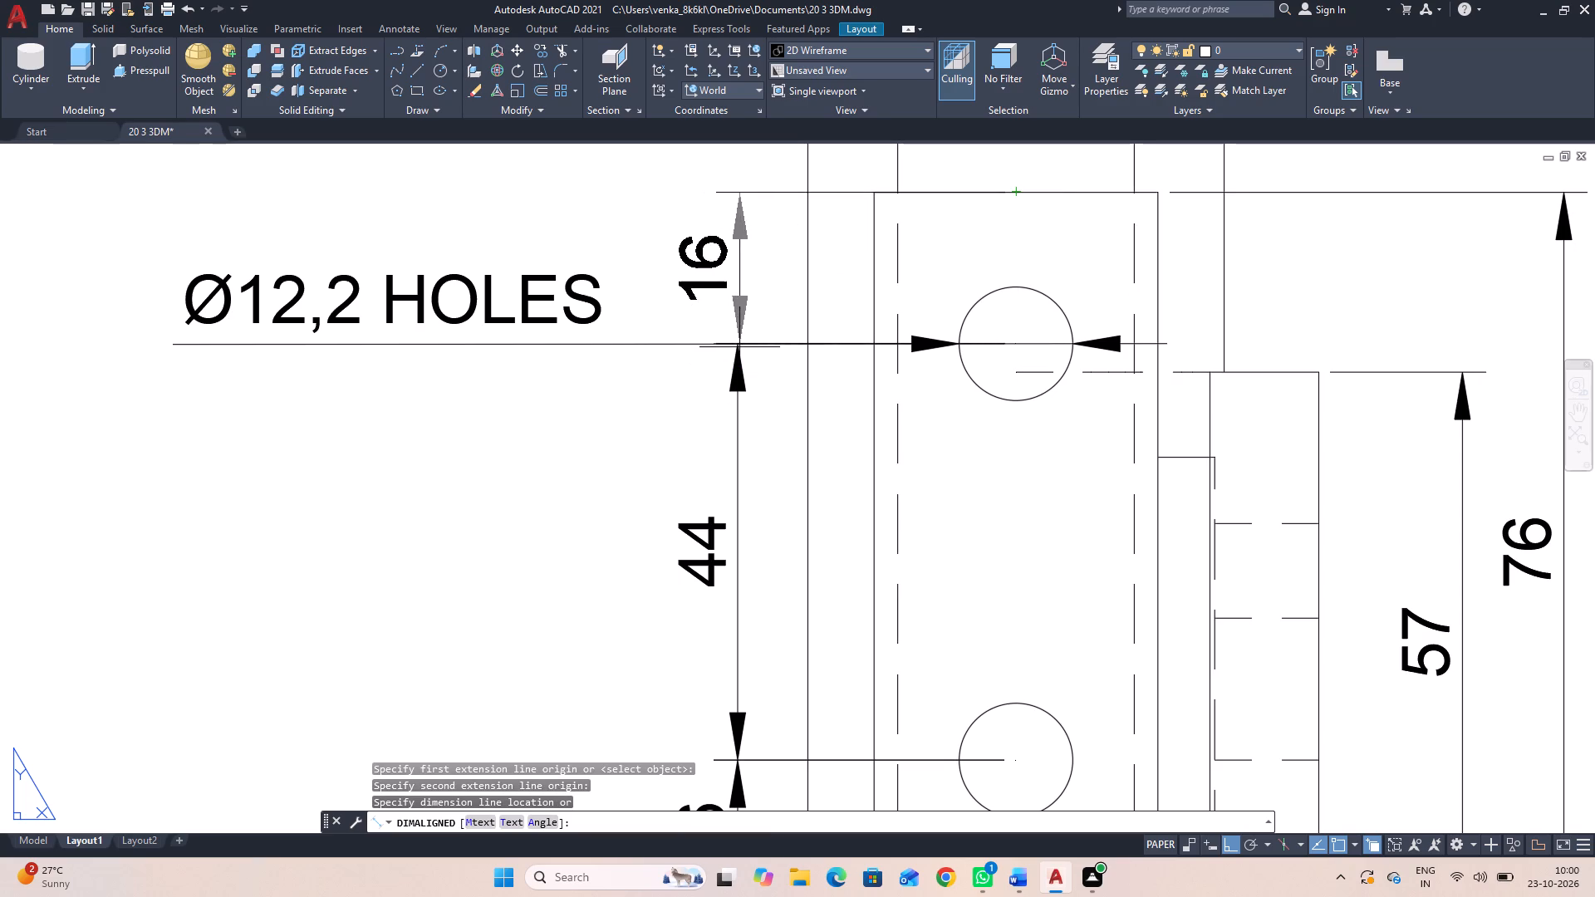
{"action": "left_click", "coordinate": [744, 345]}
Add a diameter dimension to the boss's outer circle in the front view, placed left of the plate above the 48 DEEP note.
{"action": "scroll", "coordinate": [773, 336], "scroll_direction": "down", "scroll_amount": 1}
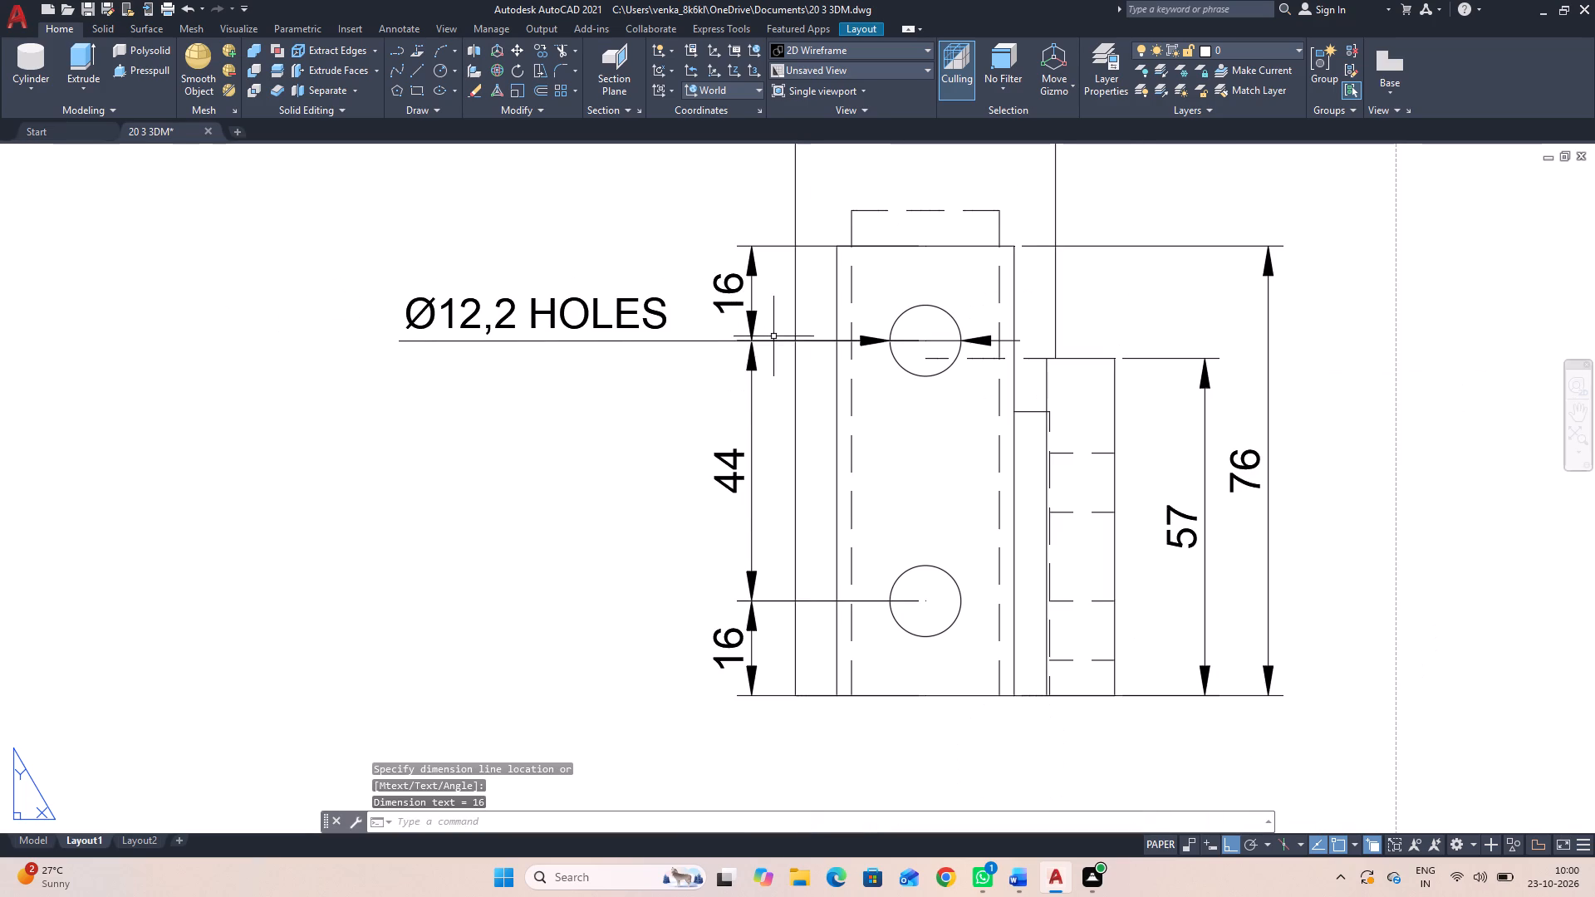
{"action": "scroll", "coordinate": [773, 336], "scroll_direction": "down", "scroll_amount": 1}
{"action": "scroll", "coordinate": [672, 336], "scroll_direction": "down", "scroll_amount": 1}
{"action": "middle_click_drag", "start_coordinate": [589, 326], "coordinate": [699, 447]}
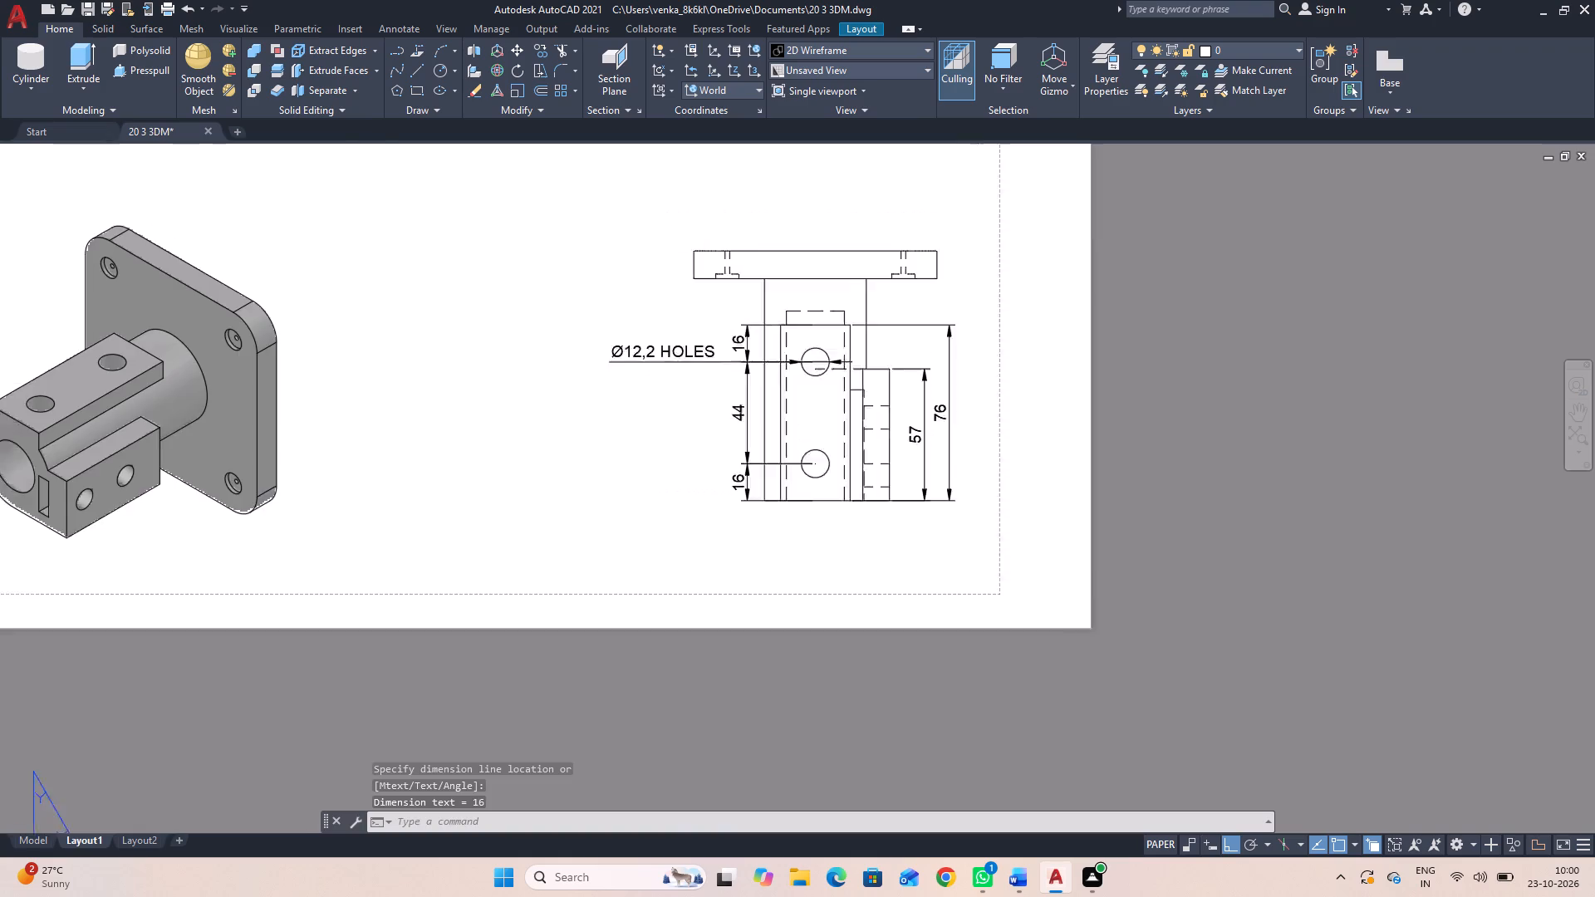
{"action": "middle_click_drag", "start_coordinate": [699, 447], "coordinate": [851, 571]}
{"action": "scroll", "coordinate": [748, 507], "scroll_direction": "down", "scroll_amount": 1}
{"action": "middle_click_drag", "start_coordinate": [700, 448], "coordinate": [704, 453]}
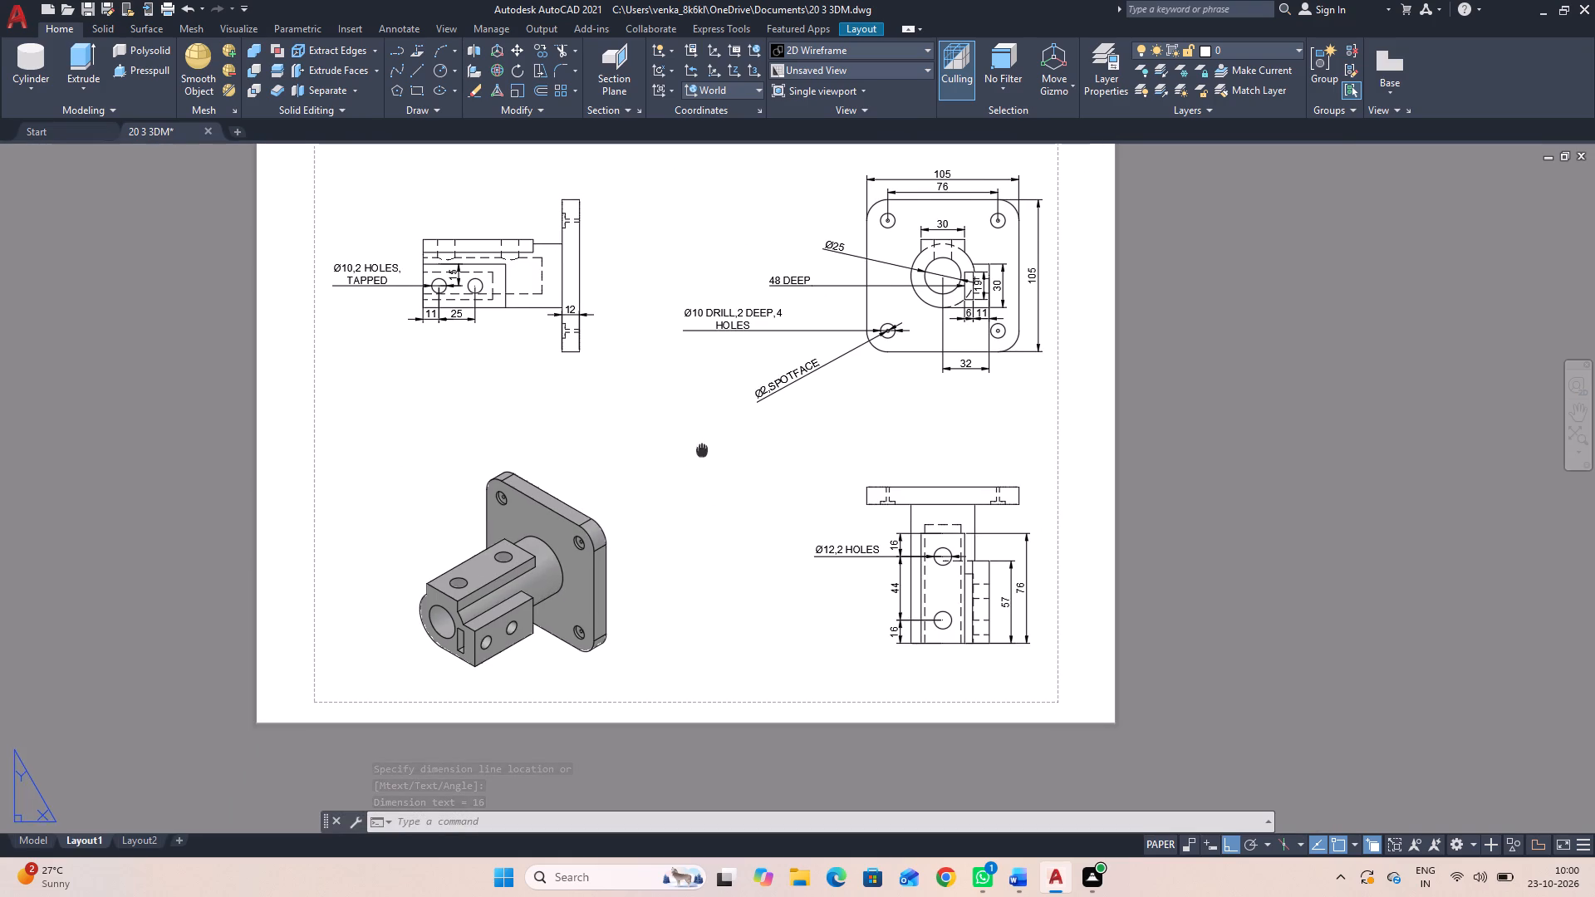
{"action": "middle_click_drag", "start_coordinate": [704, 453], "coordinate": [774, 524]}
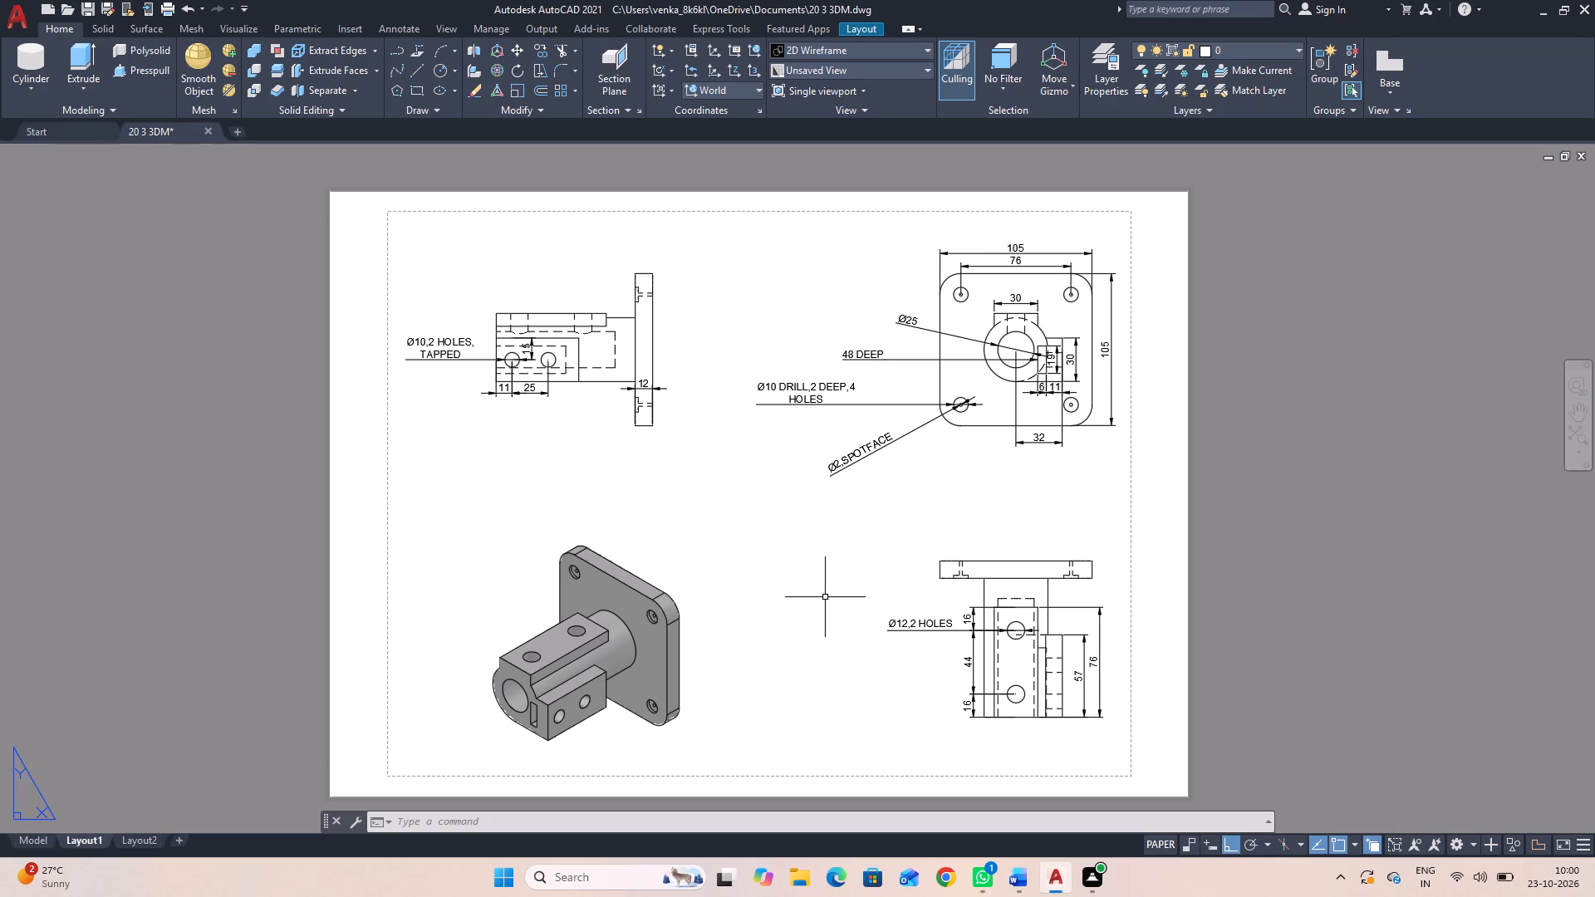
{"action": "type", "text": "DDI"}
{"action": "key", "text": "space"}
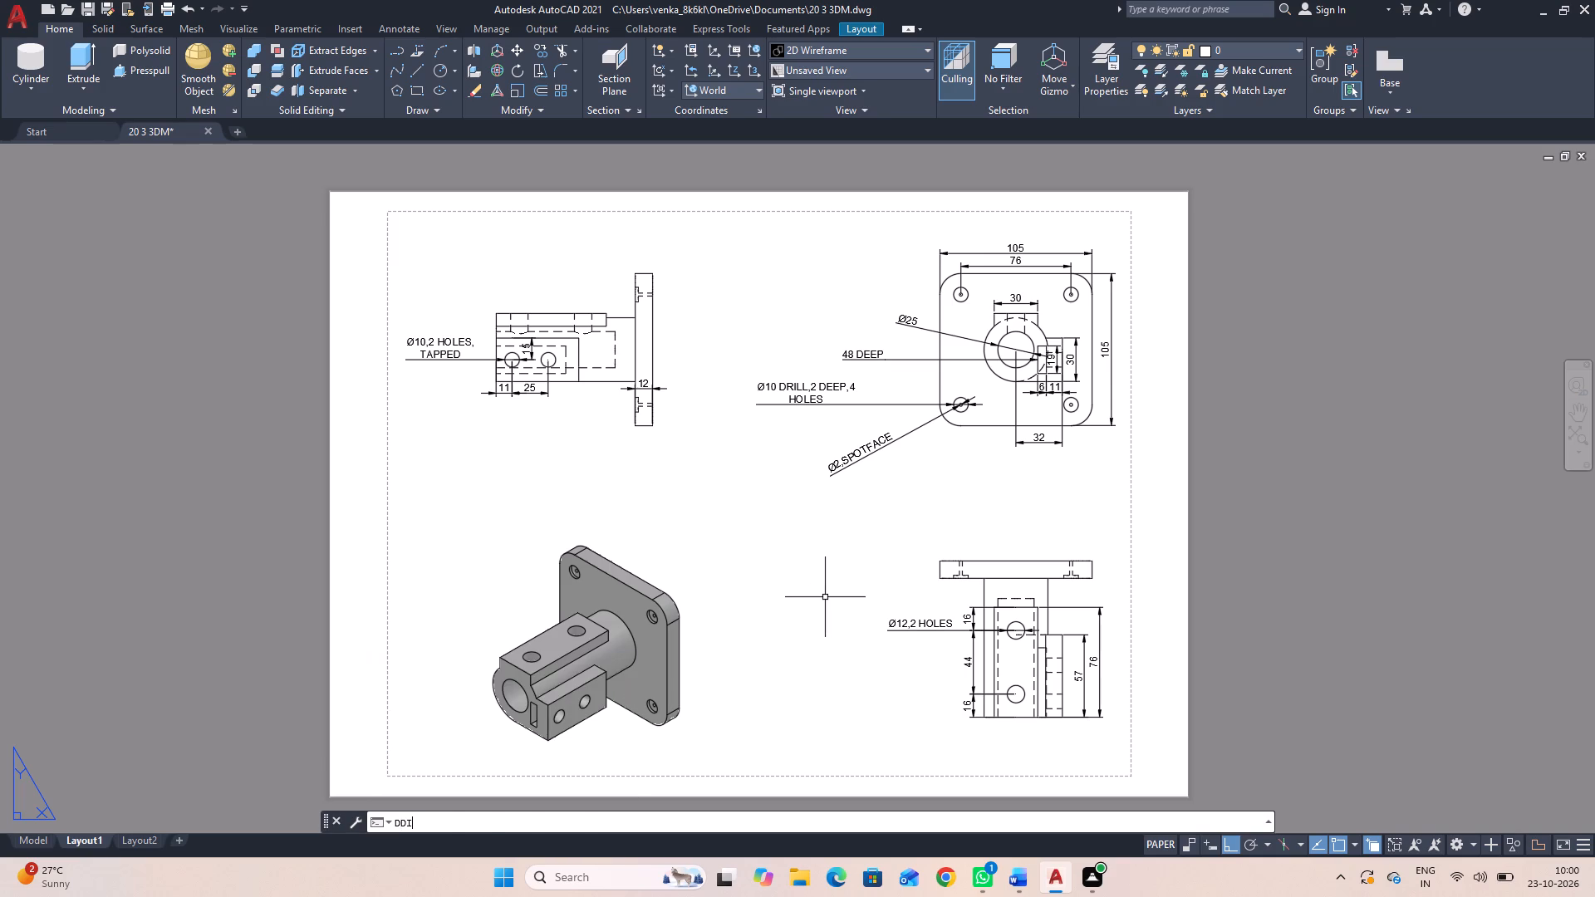
{"action": "left_click", "coordinate": [1002, 378]}
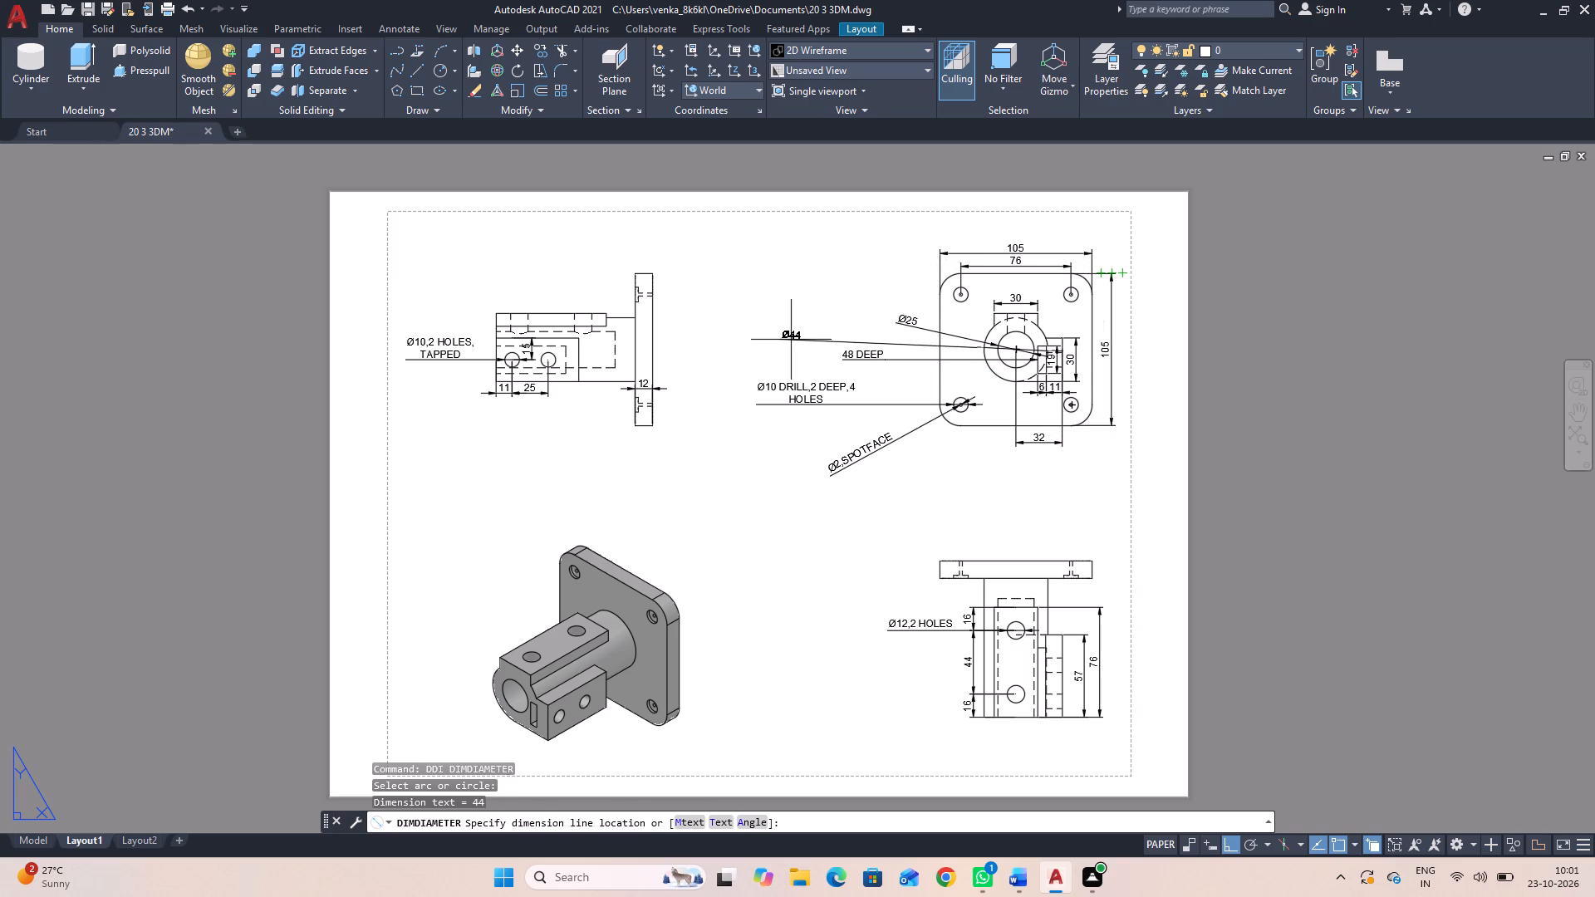
{"action": "left_click", "coordinate": [791, 340]}
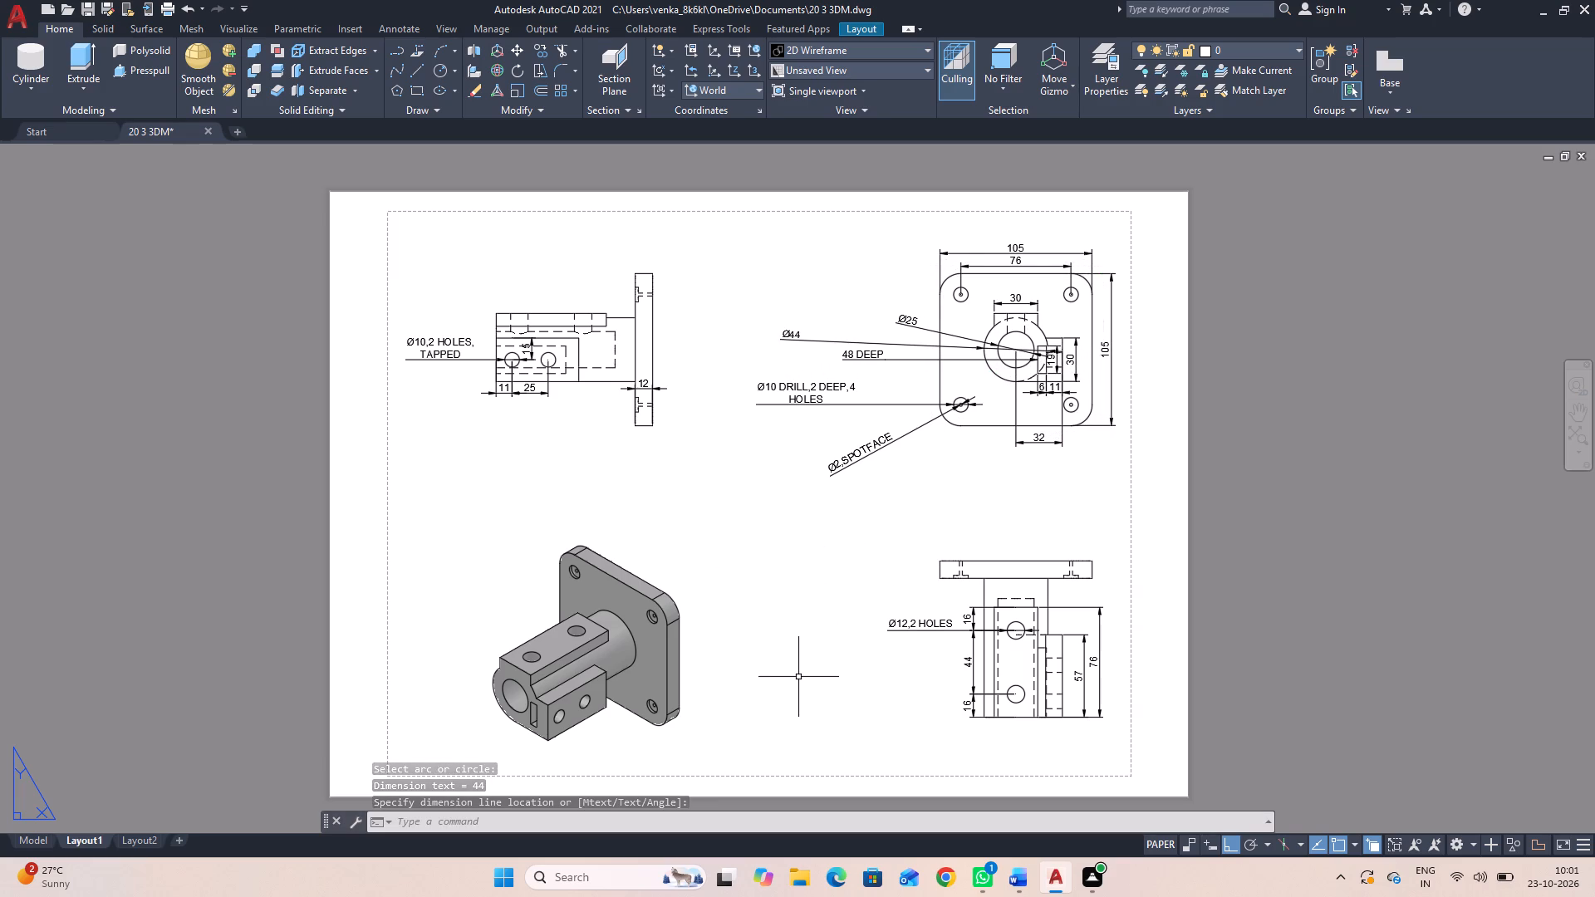
Save the drawing.
{"action": "key", "text": "ctrl+s"}
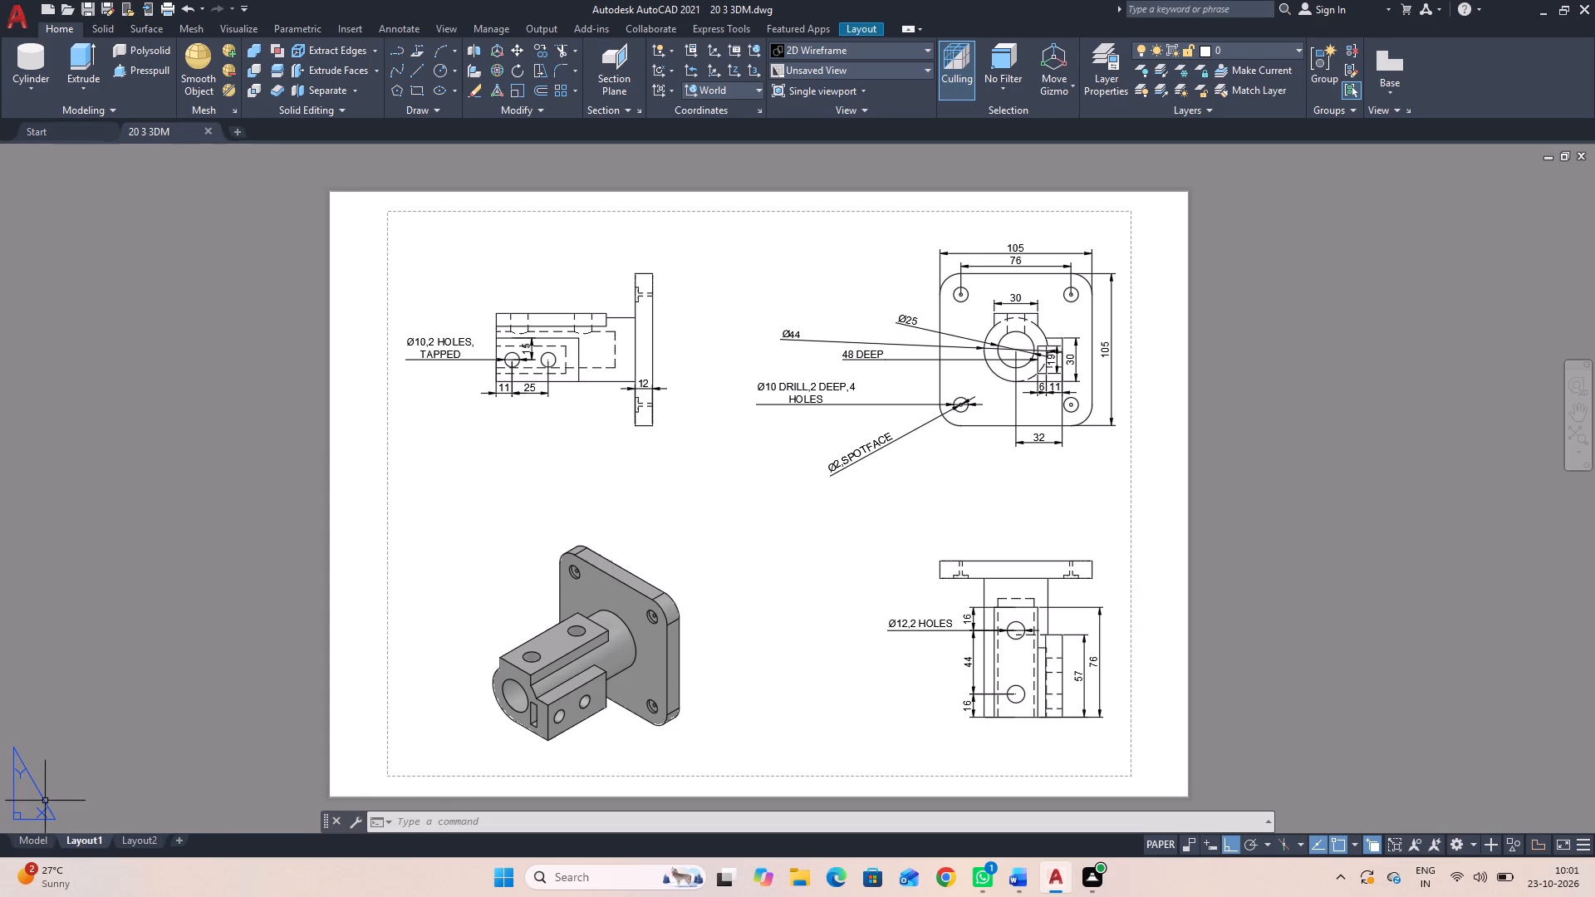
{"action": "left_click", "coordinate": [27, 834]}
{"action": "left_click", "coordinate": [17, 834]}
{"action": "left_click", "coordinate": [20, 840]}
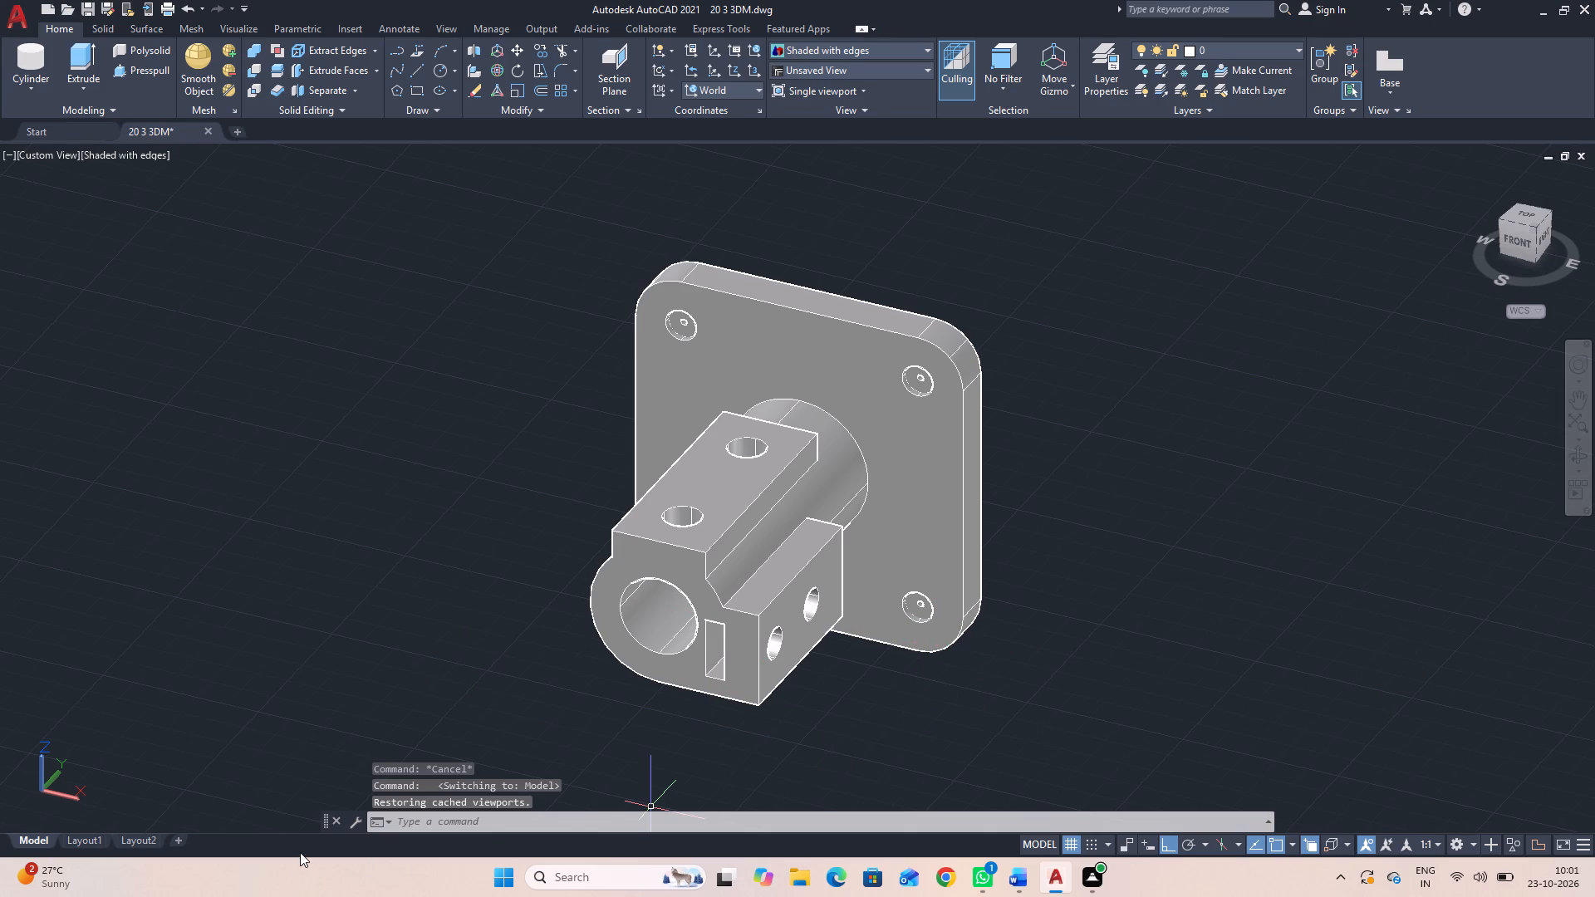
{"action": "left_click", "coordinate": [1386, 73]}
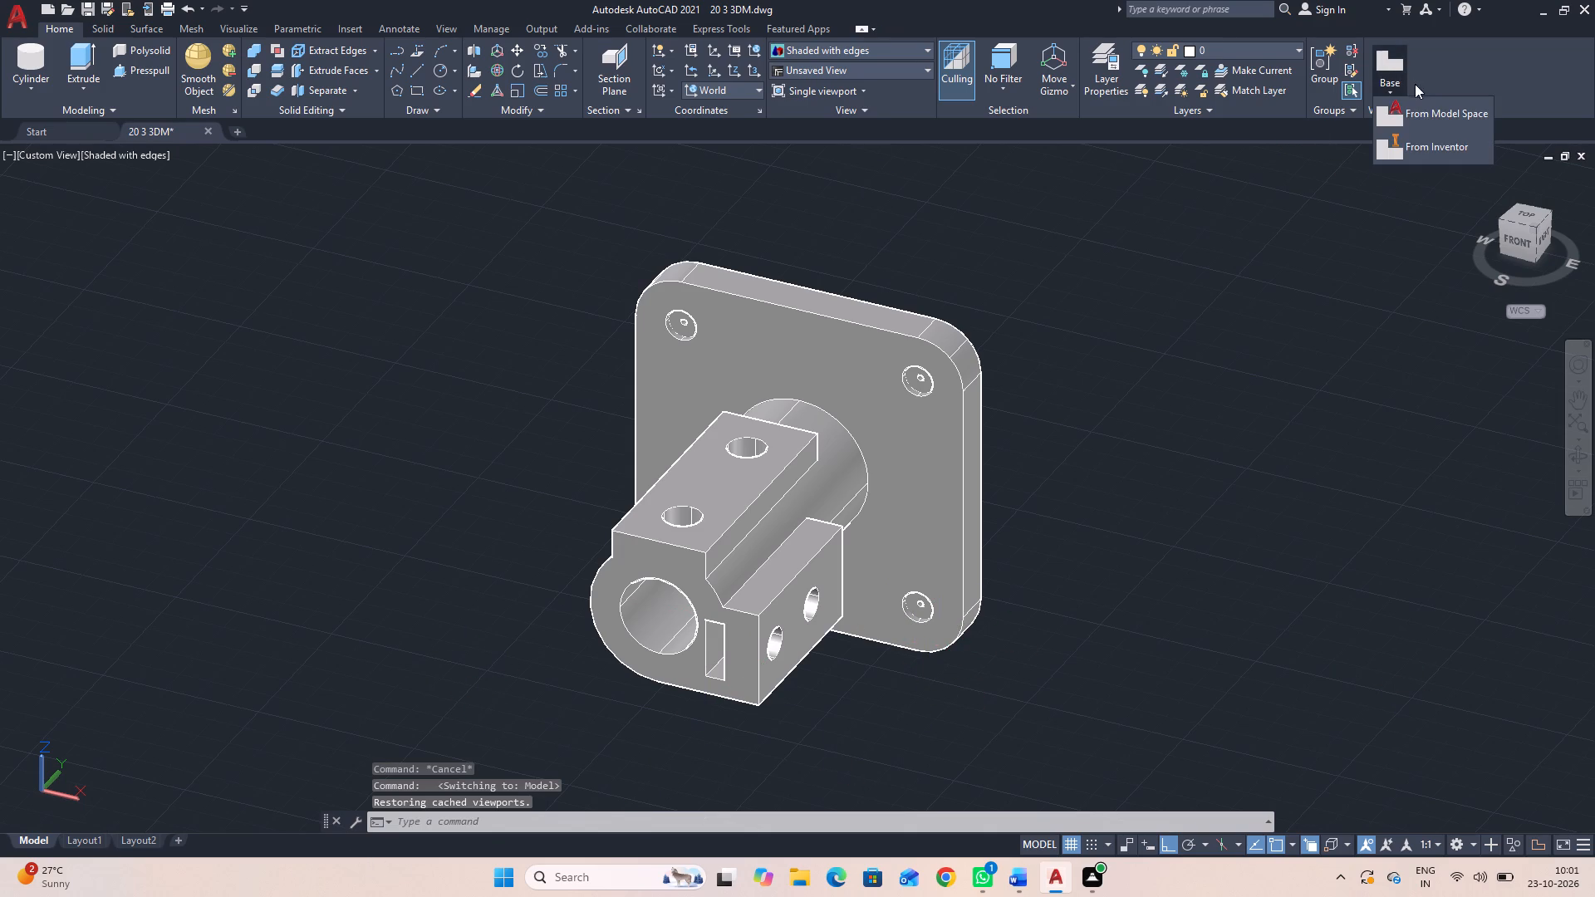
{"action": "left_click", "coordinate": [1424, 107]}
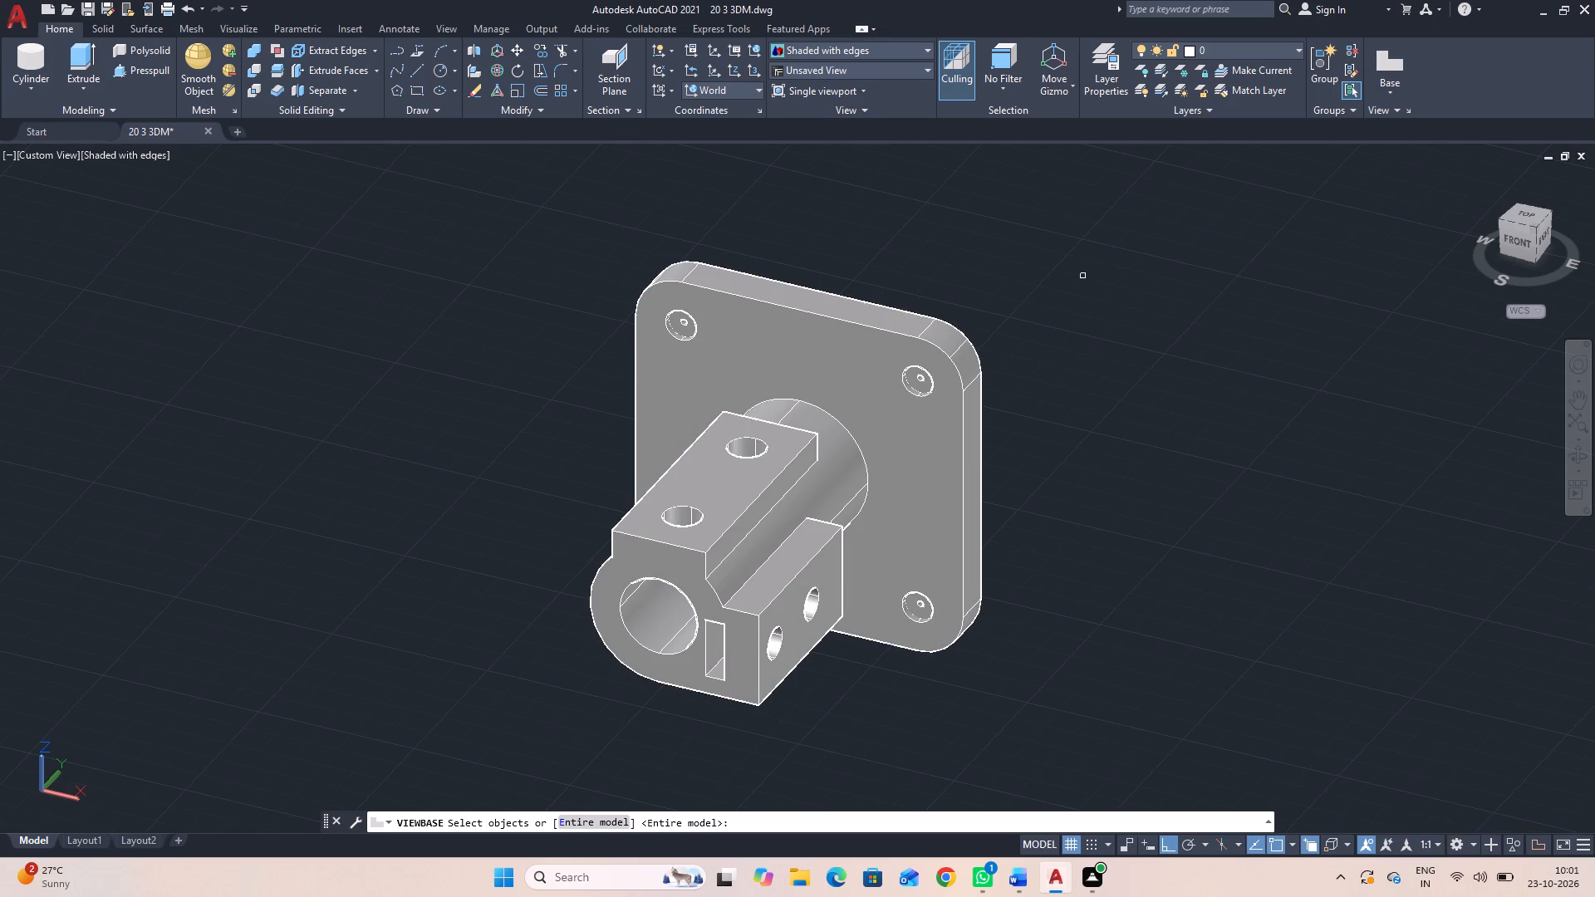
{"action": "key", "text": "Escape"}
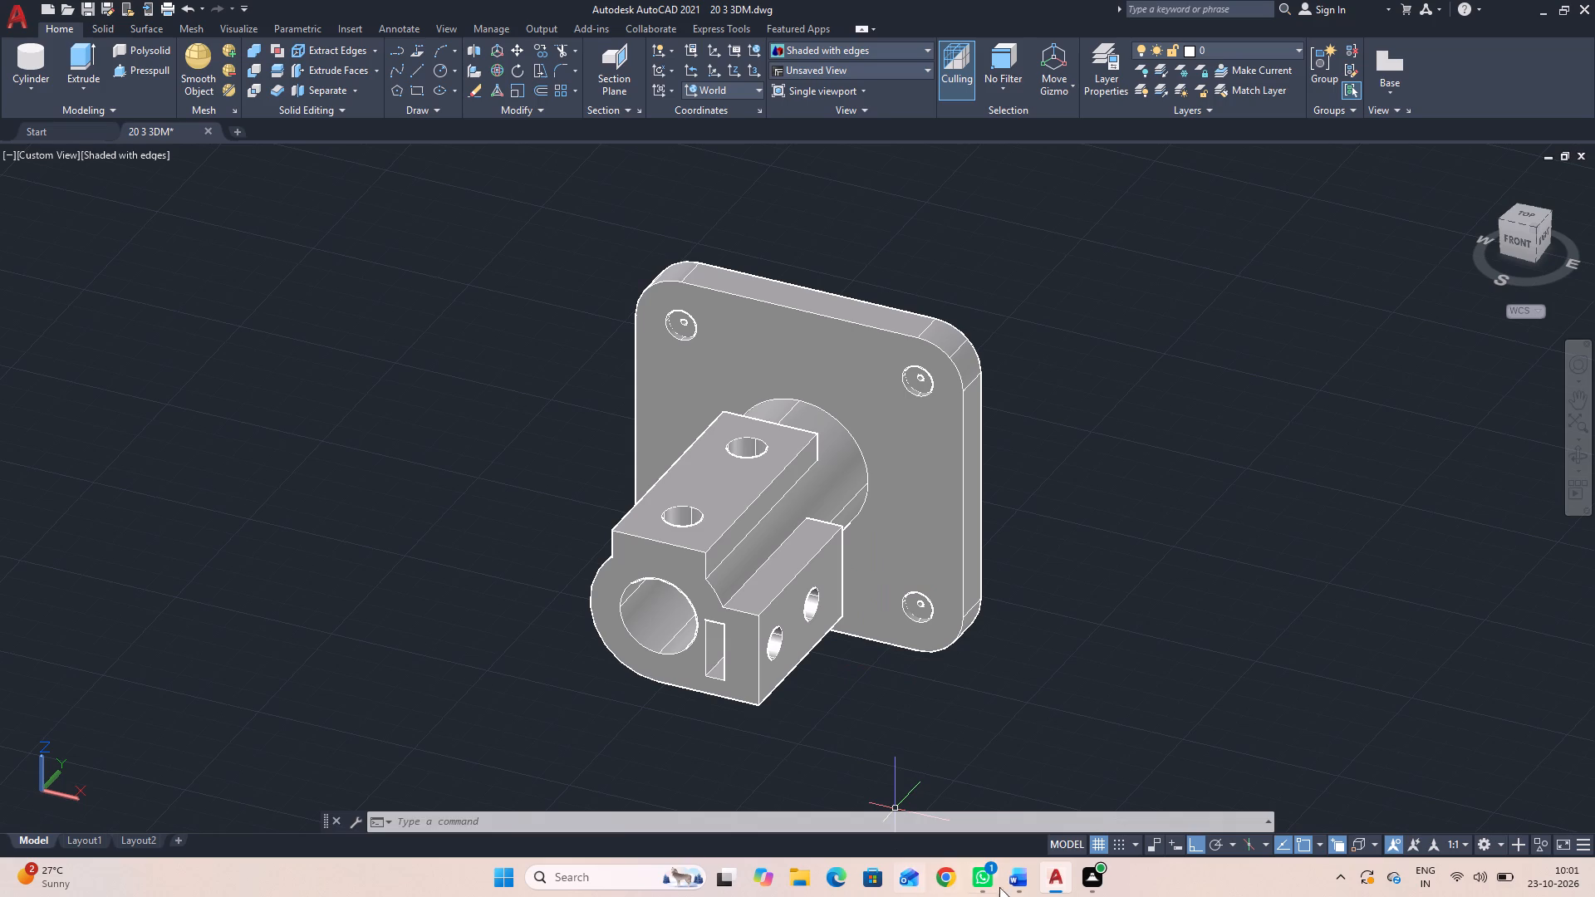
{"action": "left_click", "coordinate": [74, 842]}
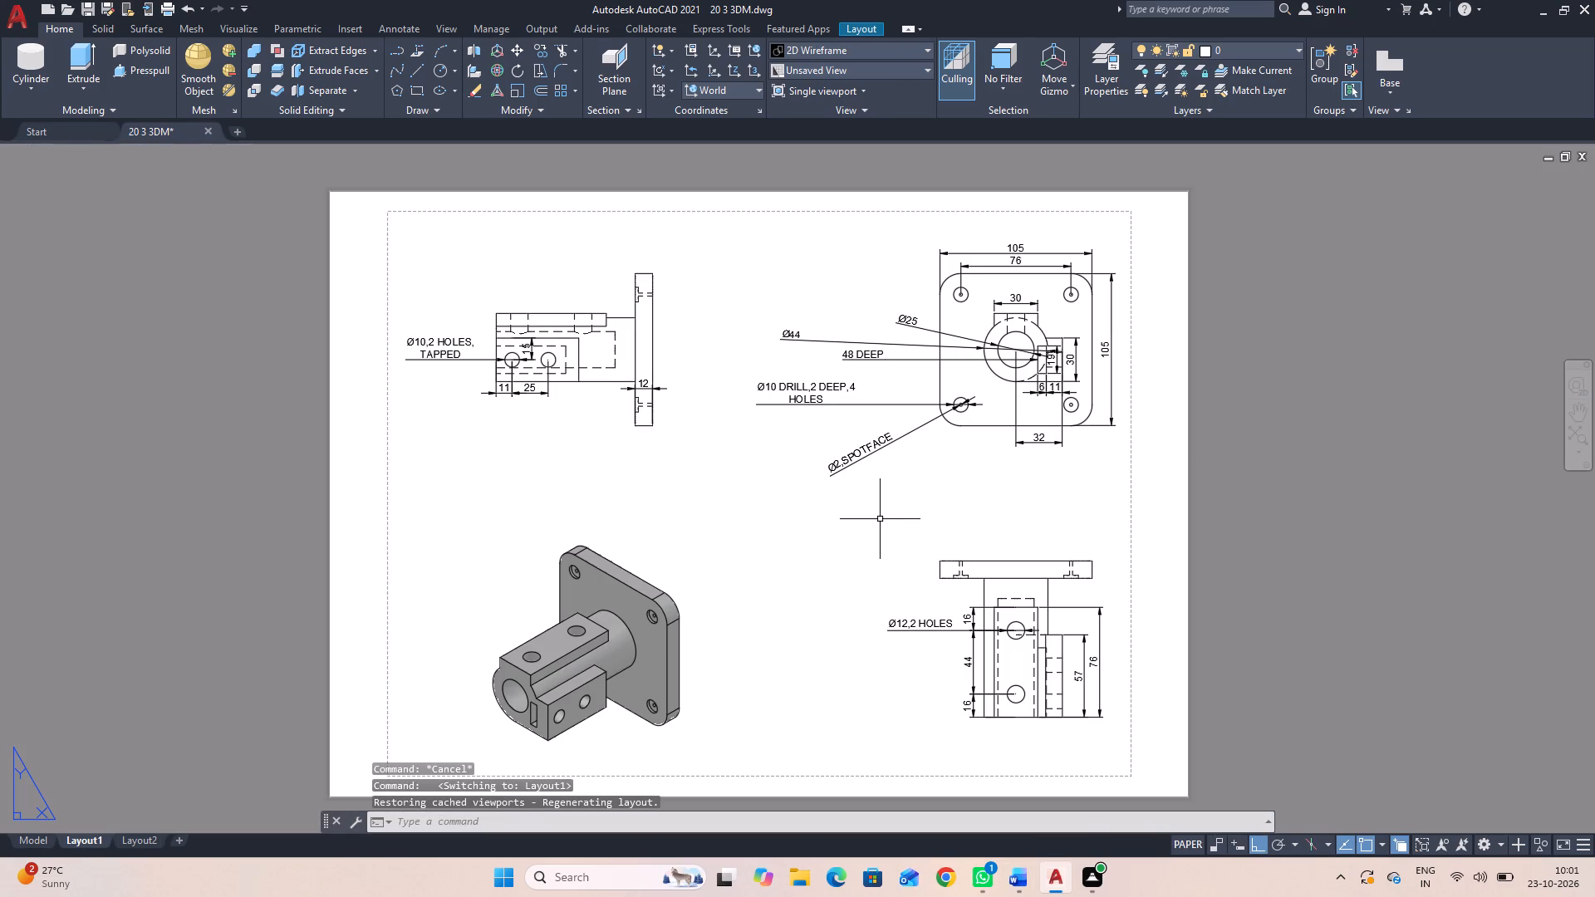
Set up a plot of Layout1 with the DWG To PDF.pc3 plotter and the monochrome.ctb plot style table.
{"action": "key", "text": "ctrl+p"}
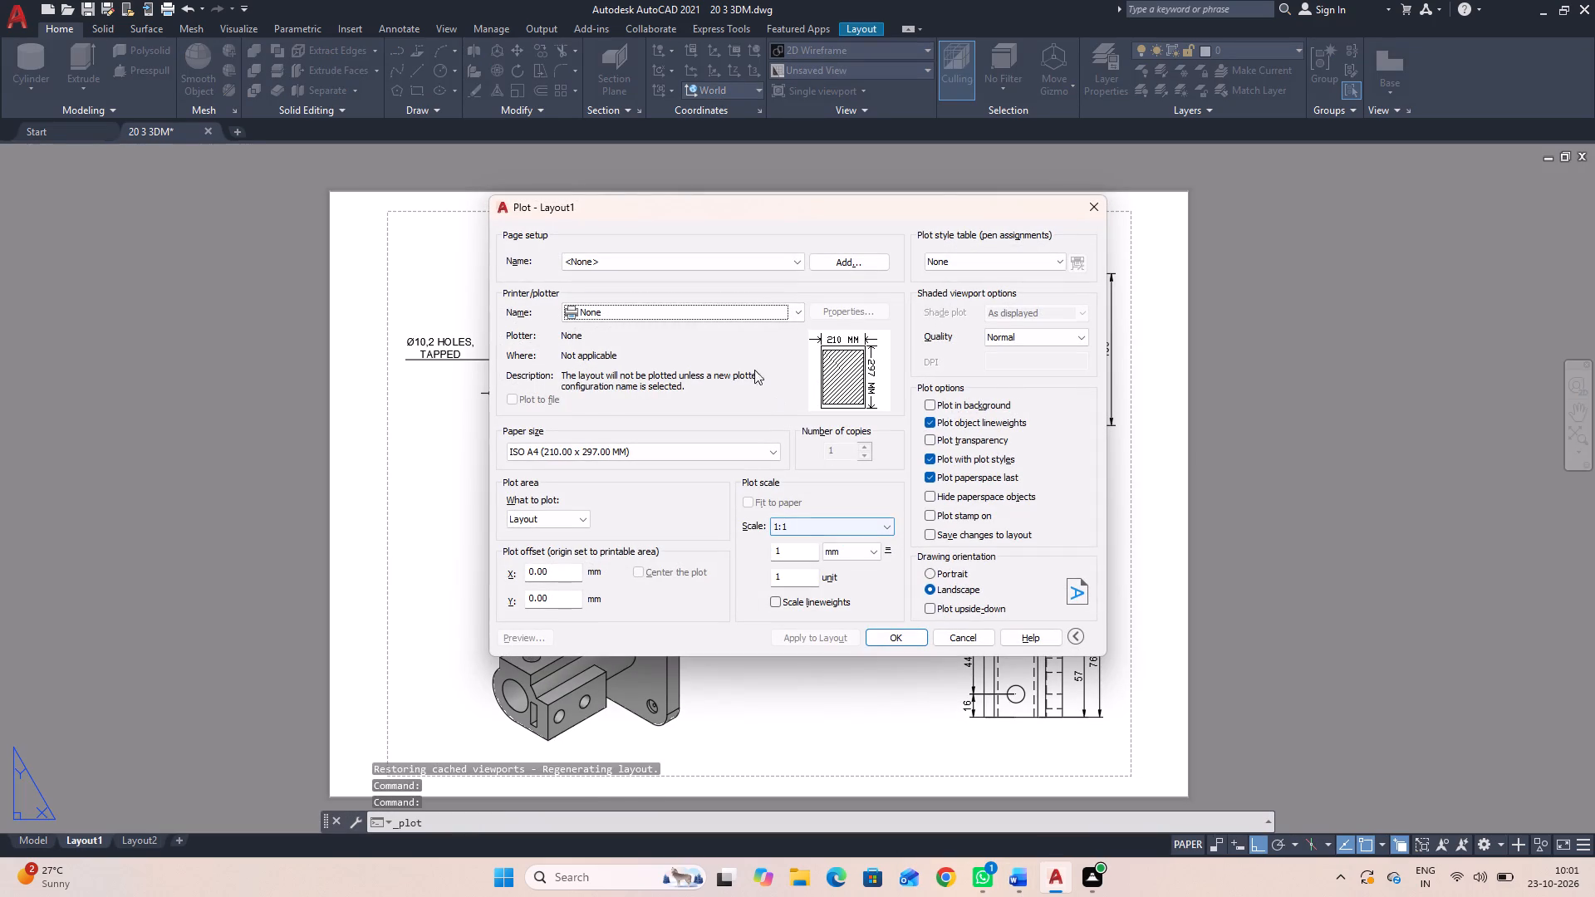
{"action": "left_click", "coordinate": [734, 316]}
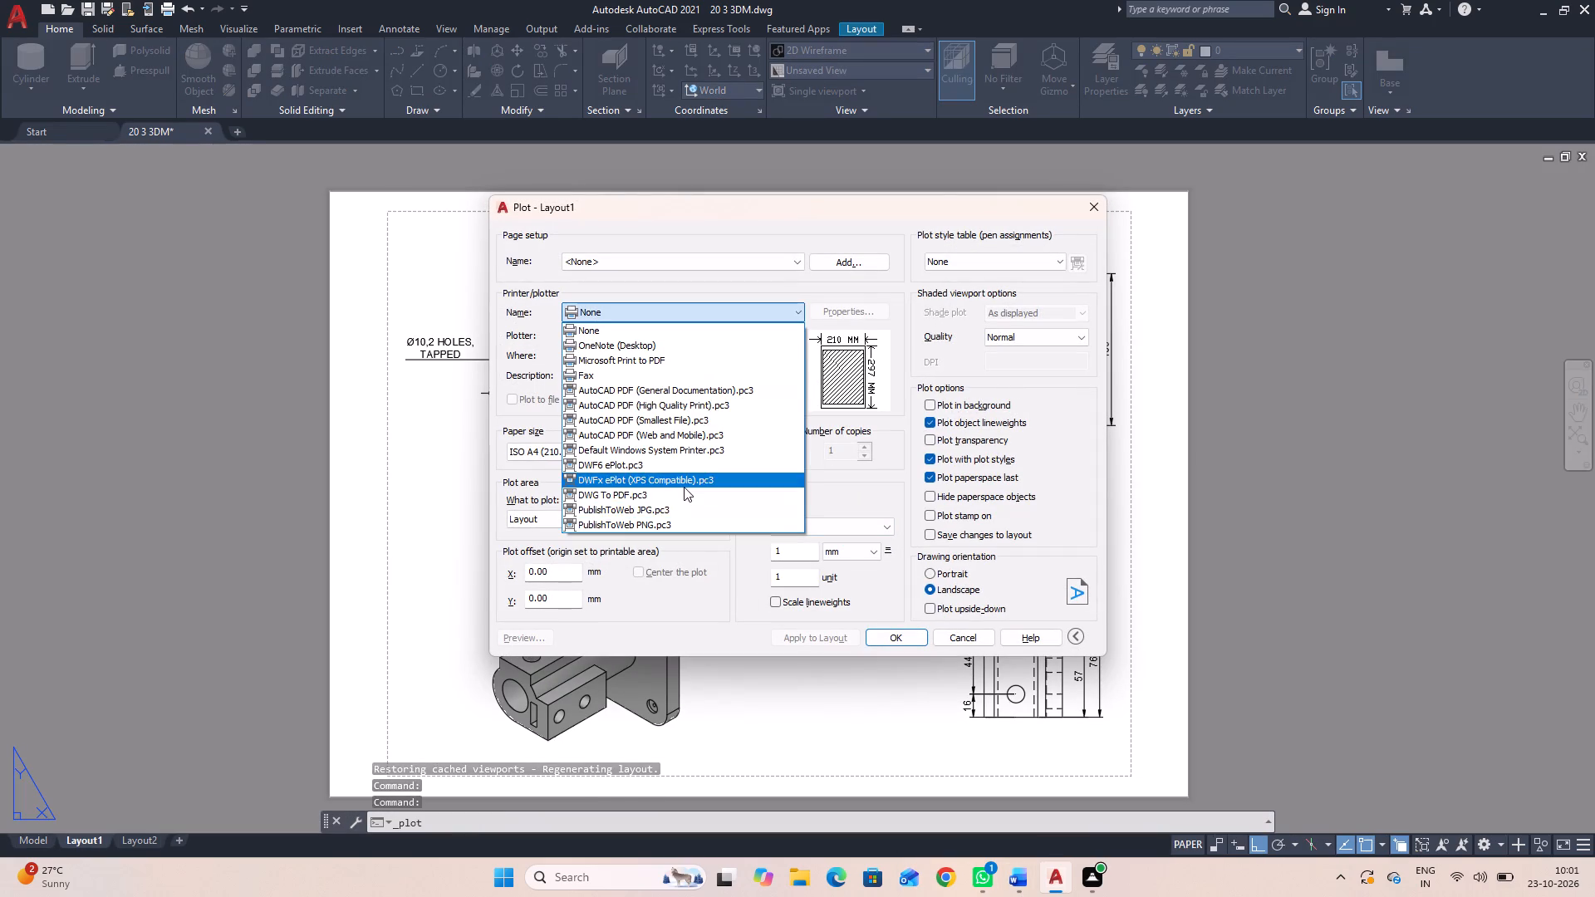
{"action": "left_click", "coordinate": [687, 493]}
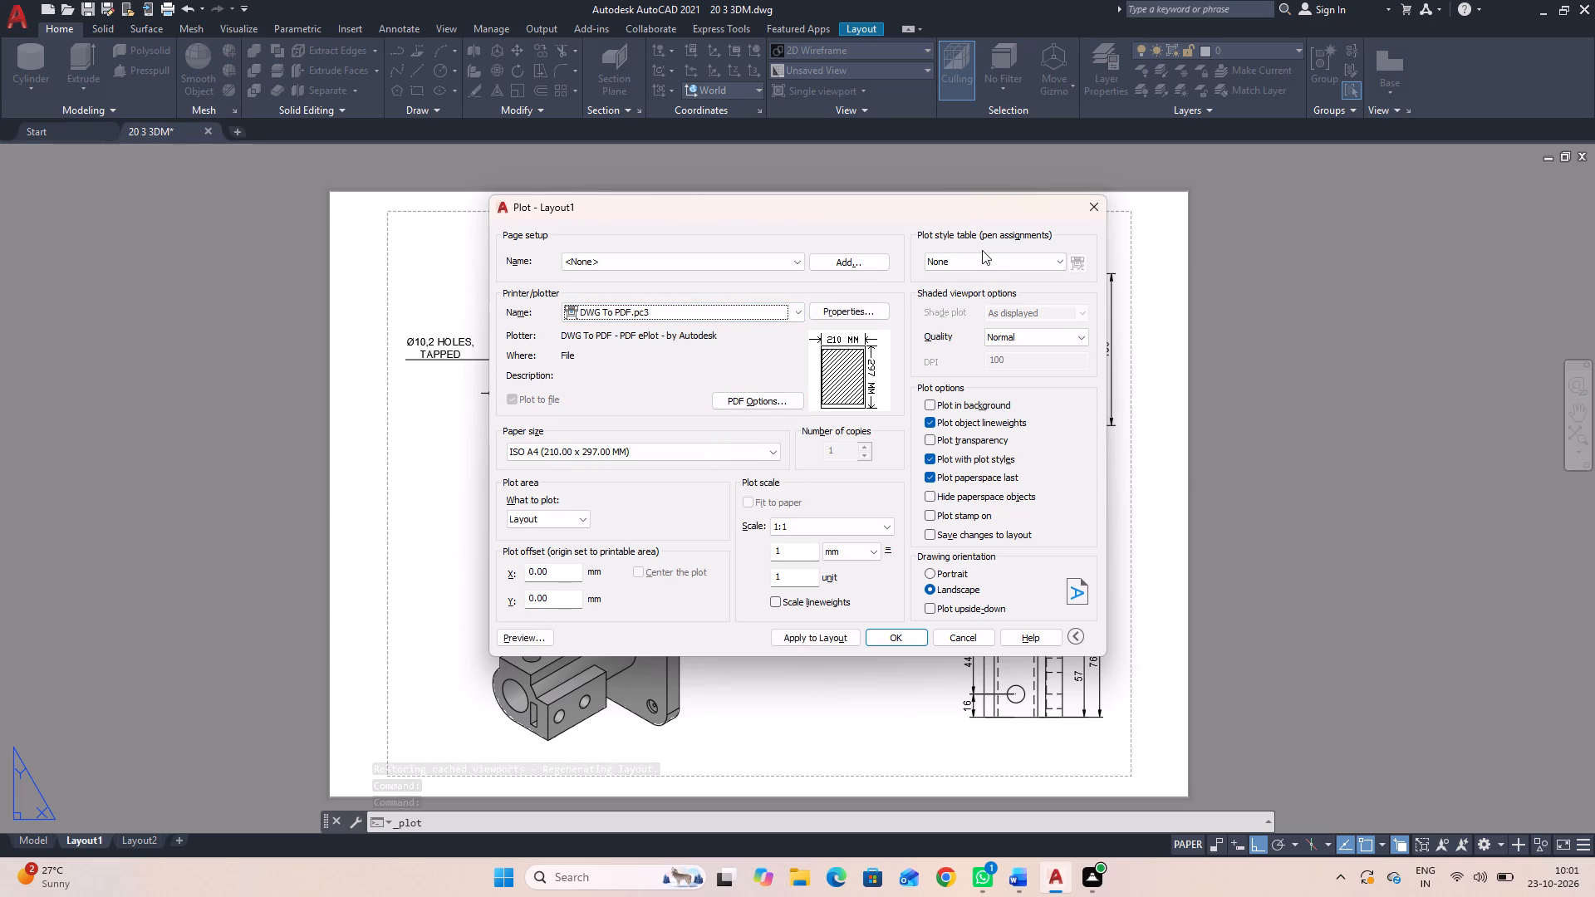
{"action": "left_click", "coordinate": [988, 257]}
{"action": "left_click", "coordinate": [995, 351]}
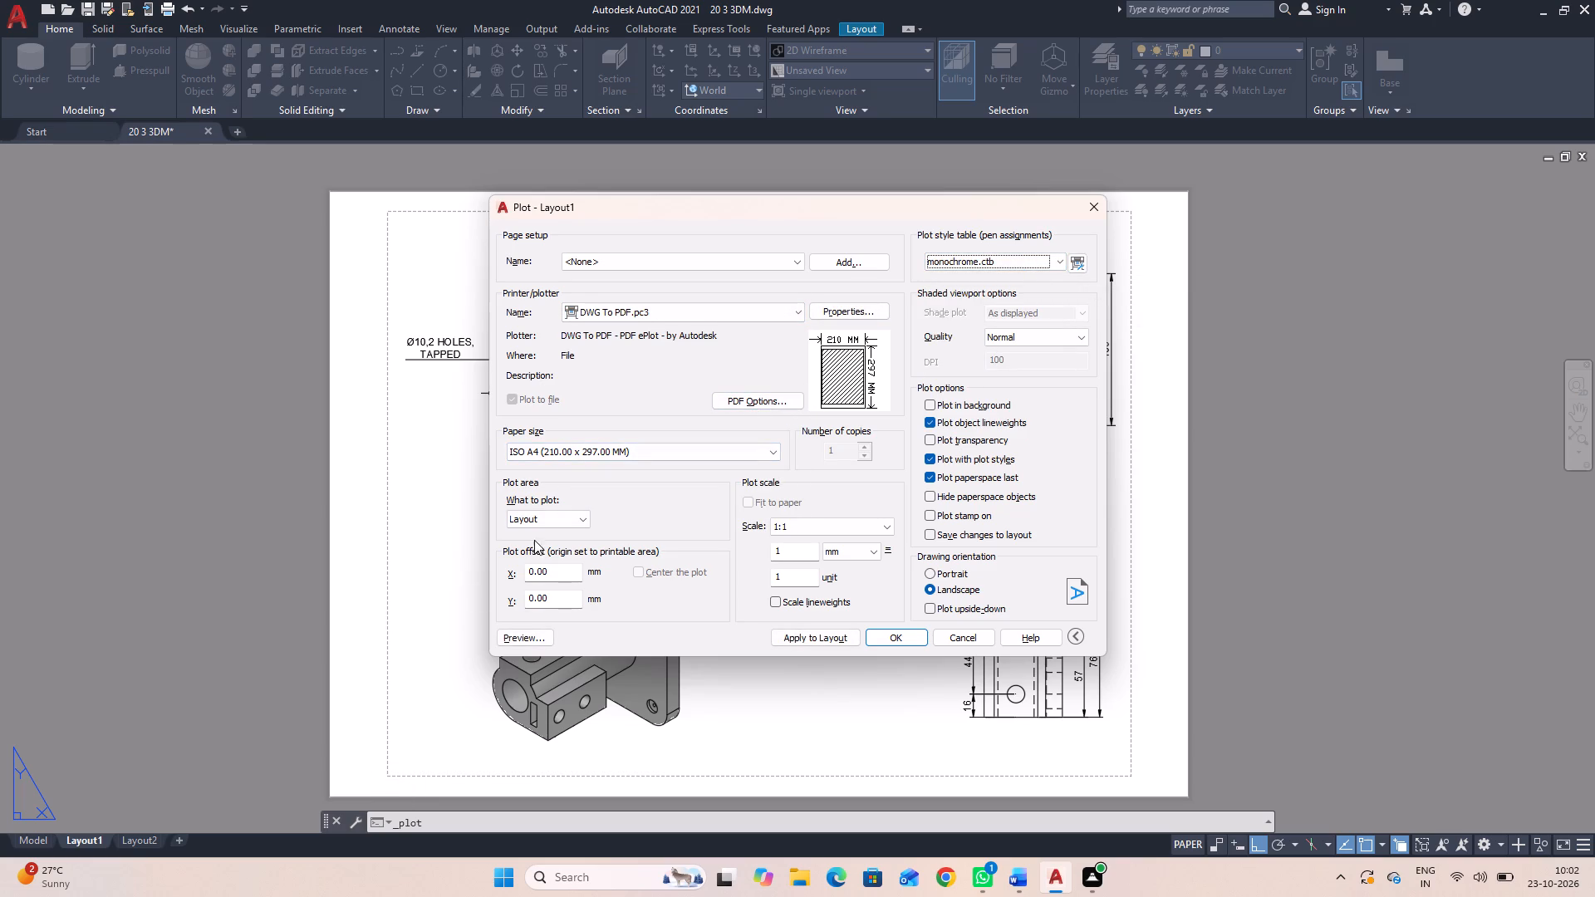
Set the plot area to a window just outside the layout's dashed printable border, centre the plot and accept the settings.
{"action": "left_click", "coordinate": [547, 523]}
{"action": "left_click", "coordinate": [548, 566]}
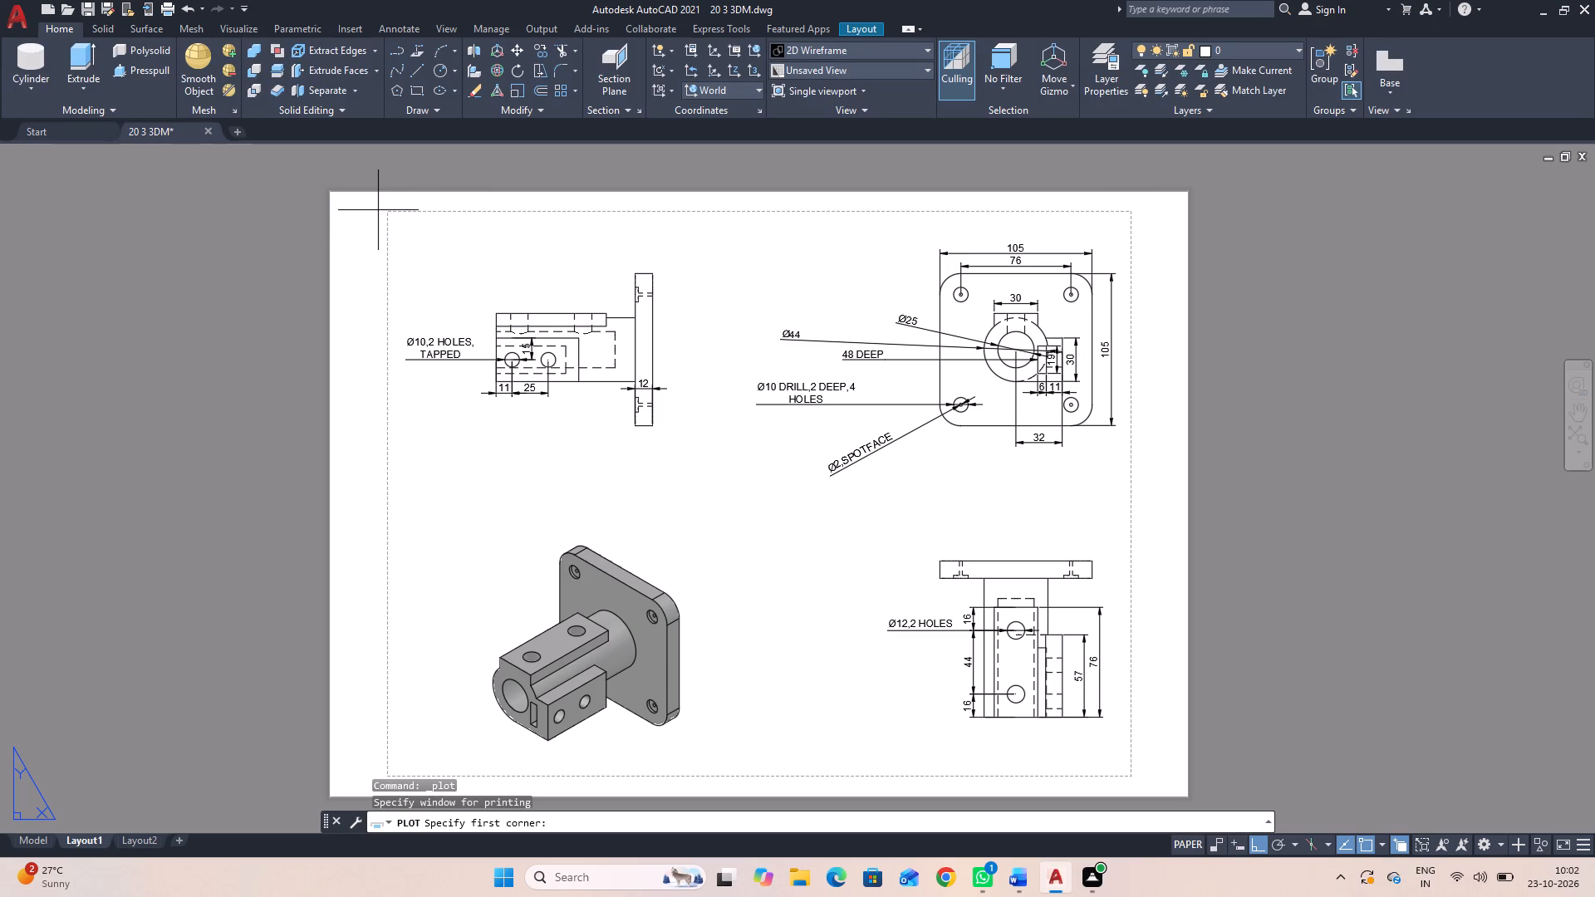
{"action": "left_click", "coordinate": [381, 208]}
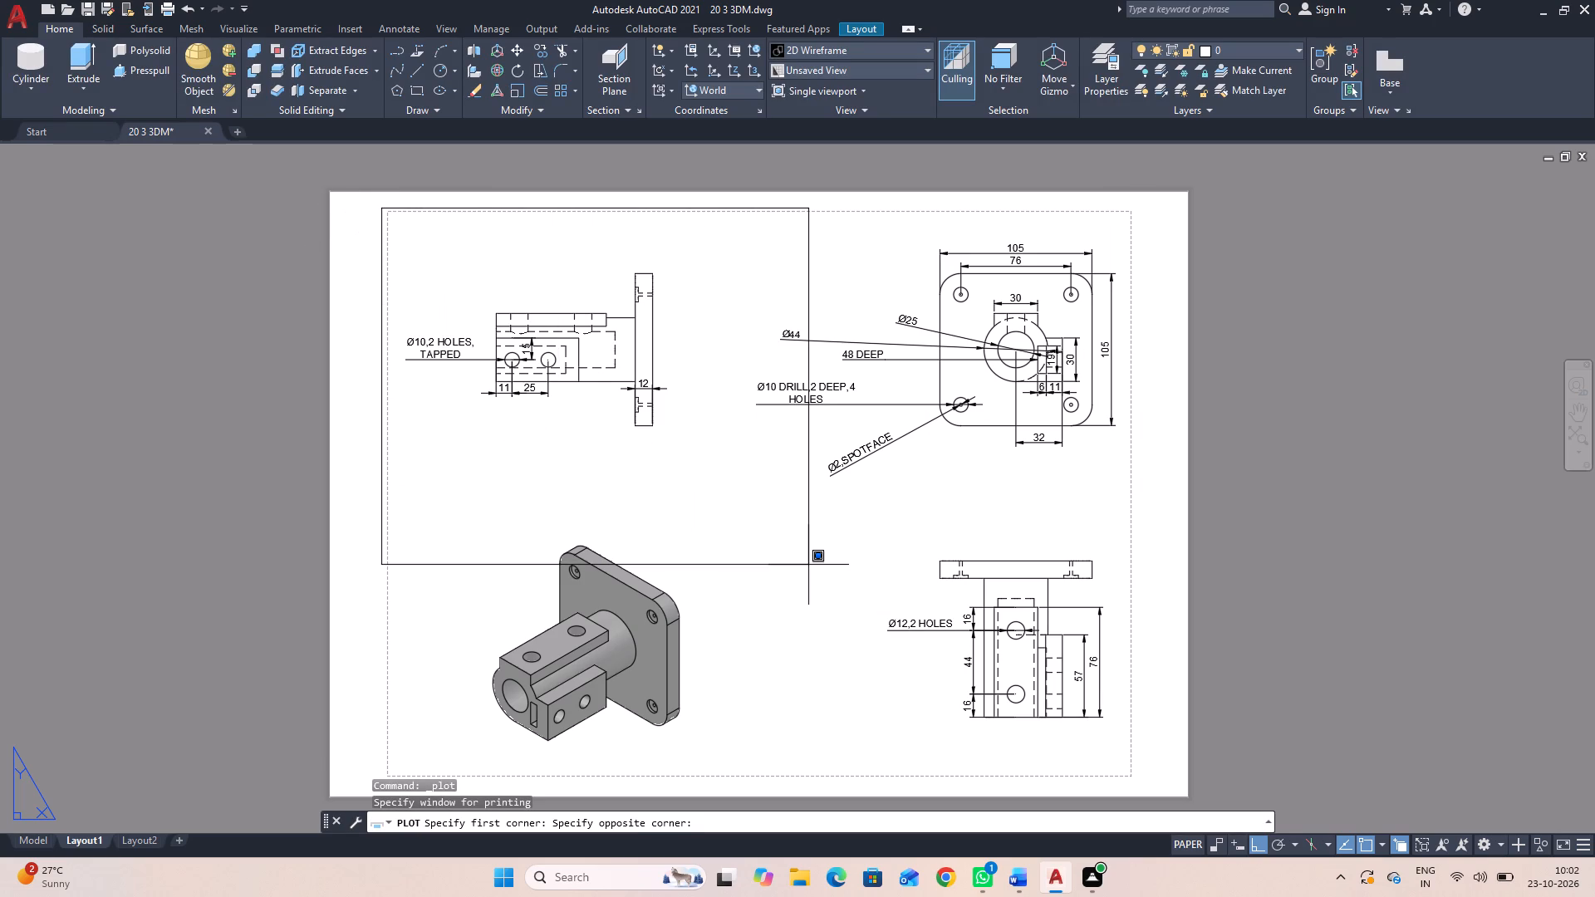
{"action": "left_click", "coordinate": [1139, 782]}
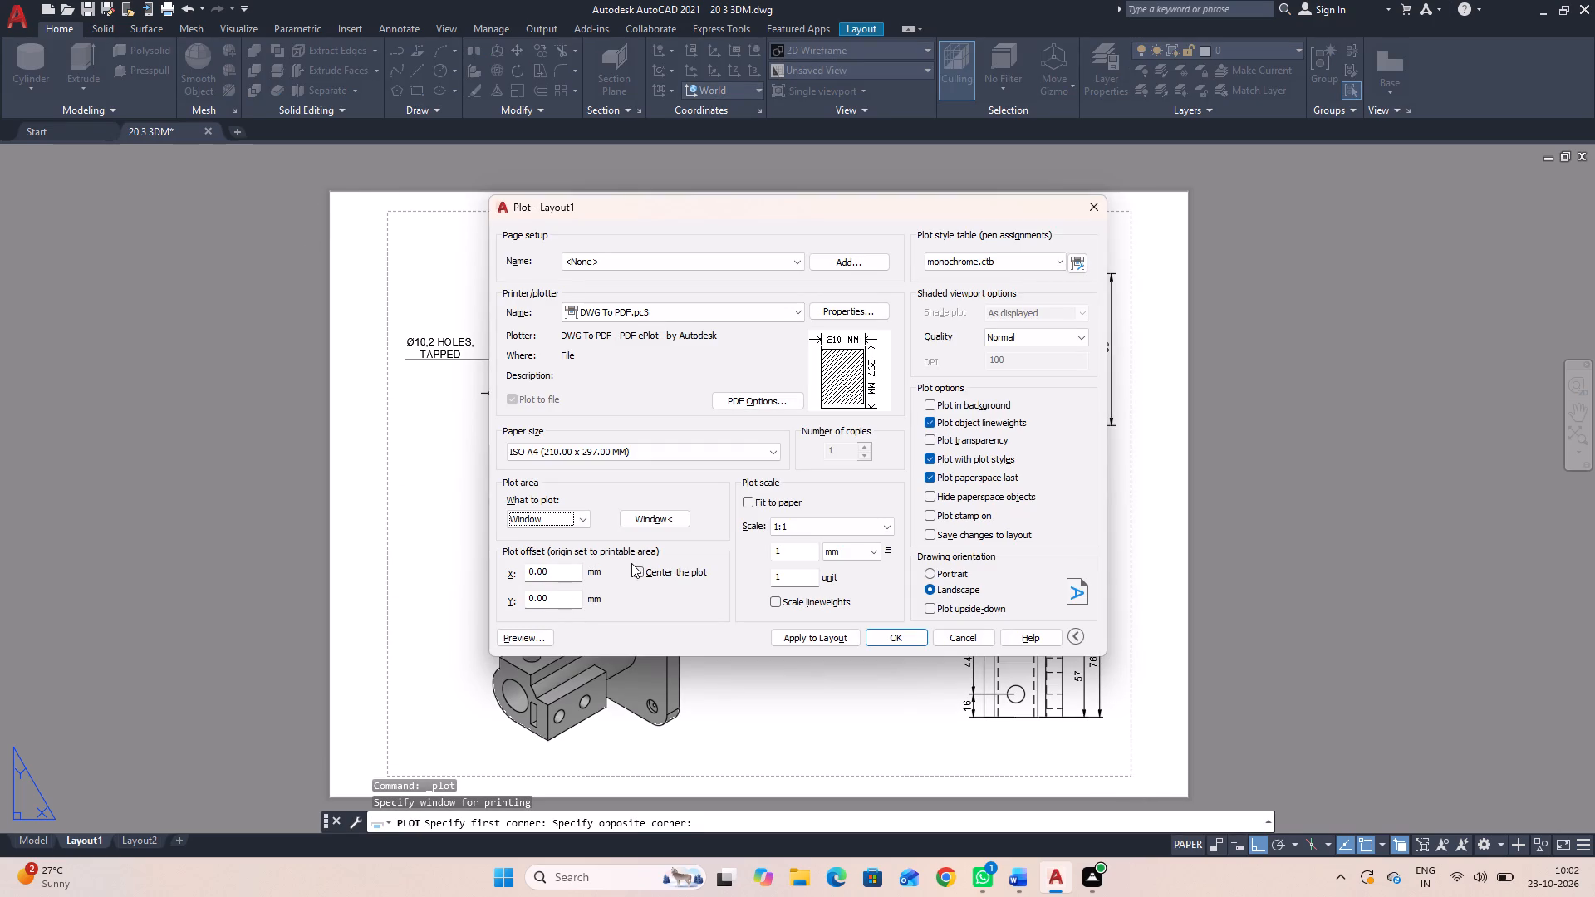
{"action": "left_click", "coordinate": [638, 570]}
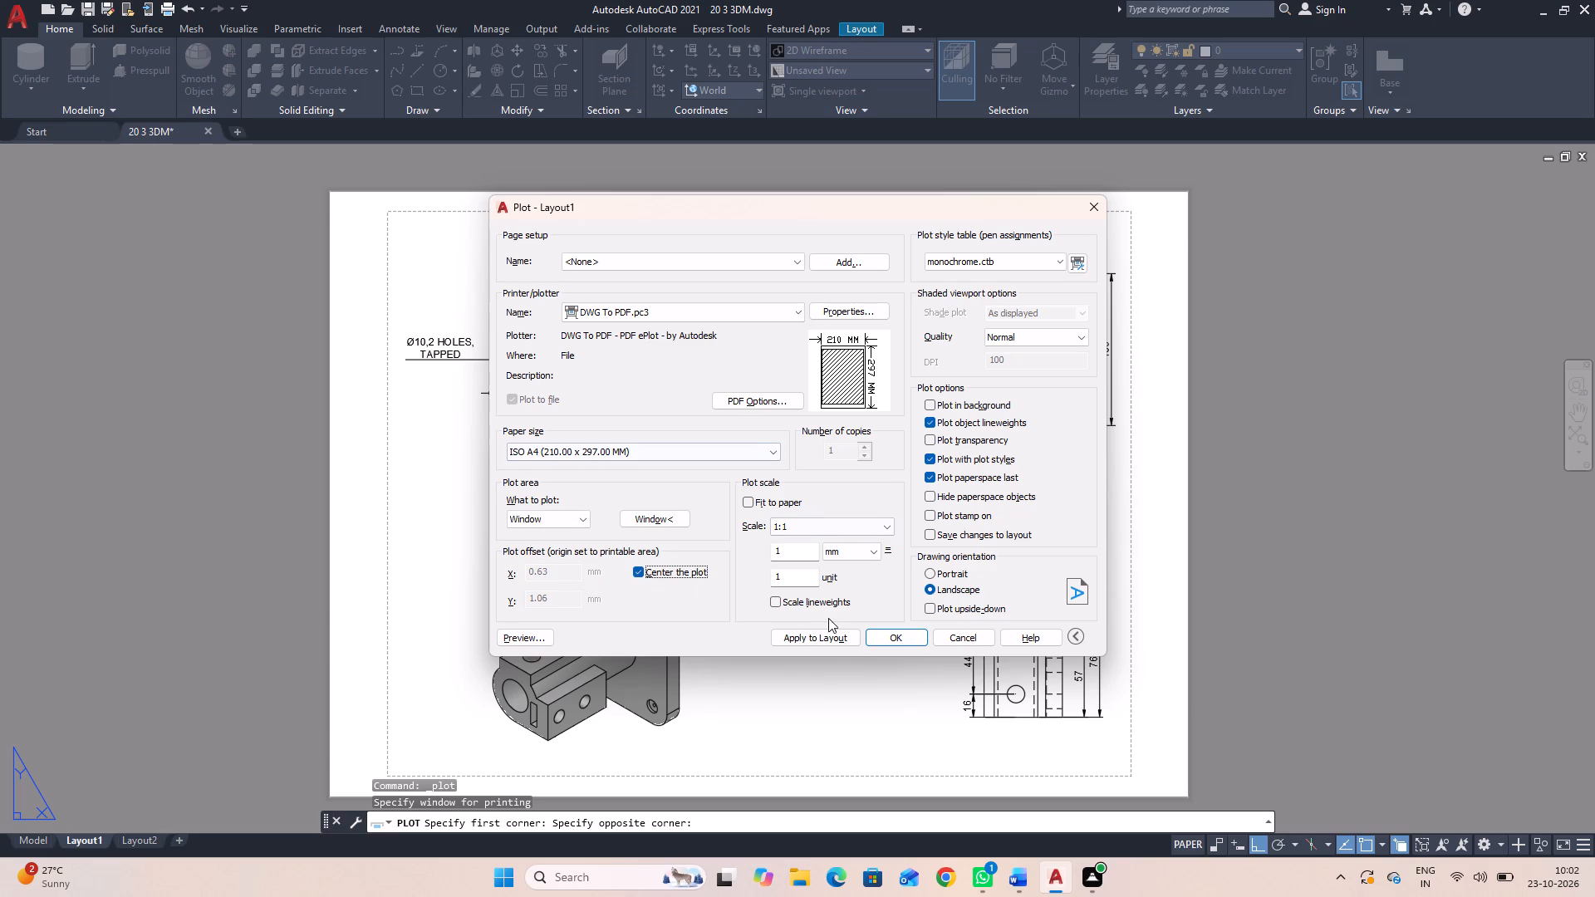
{"action": "left_click", "coordinate": [897, 630]}
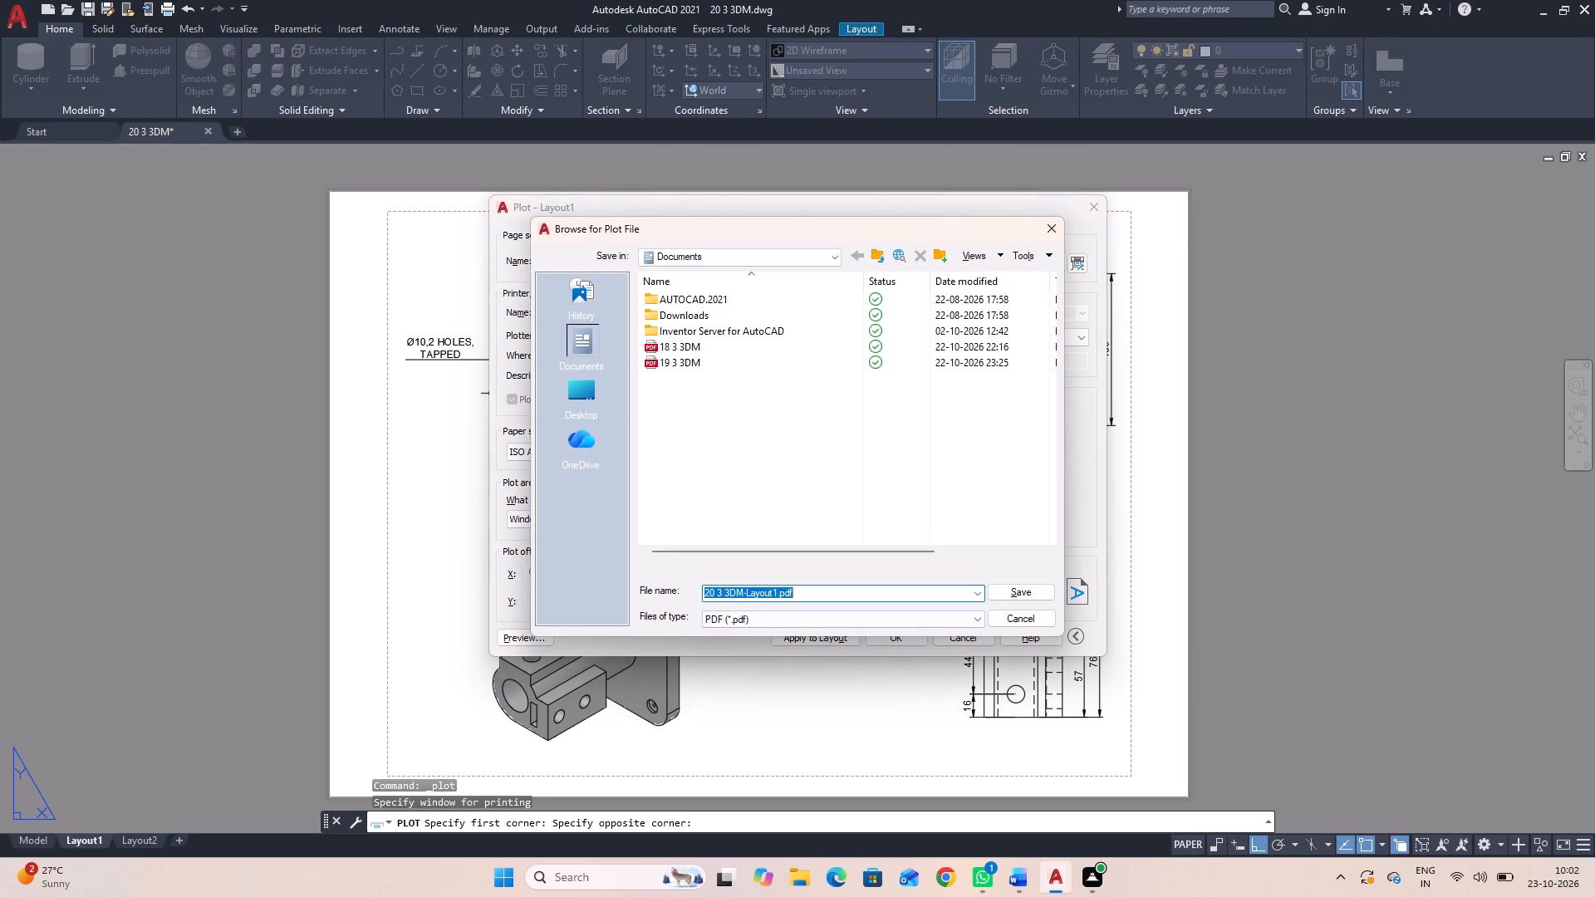
Save the plot as a PDF named 20 3 3DM in Documents and close the PDF viewer window.
{"action": "left_click", "coordinate": [829, 590]}
{"action": "key", "text": "BackSpace"}
{"action": "key", "text": "BackSpace"}
{"action": "key", "text": "BackSpace"}
{"action": "key", "text": "BackSpace"}
{"action": "key", "text": "BackSpace"}
{"action": "key", "text": "BackSpace"}
{"action": "key", "text": "BackSpace"}
{"action": "key", "text": "BackSpace"}
{"action": "key", "text": "BackSpace"}
{"action": "key", "text": "BackSpace"}
{"action": "key", "text": "BackSpace"}
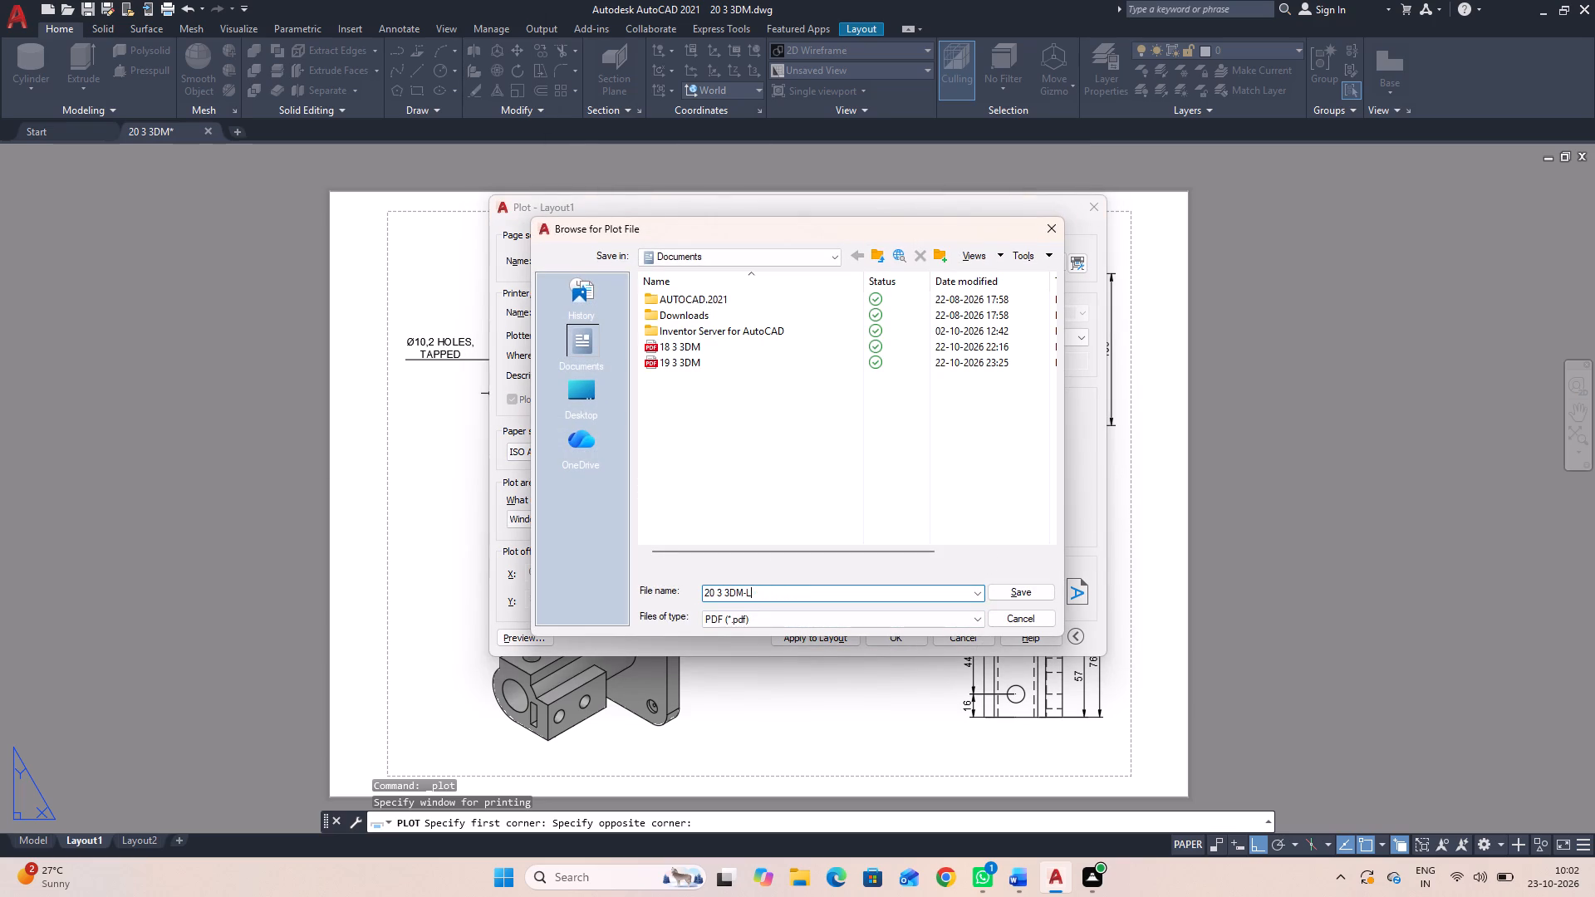
{"action": "key", "text": "BackSpace"}
{"action": "left_click", "coordinate": [1019, 588]}
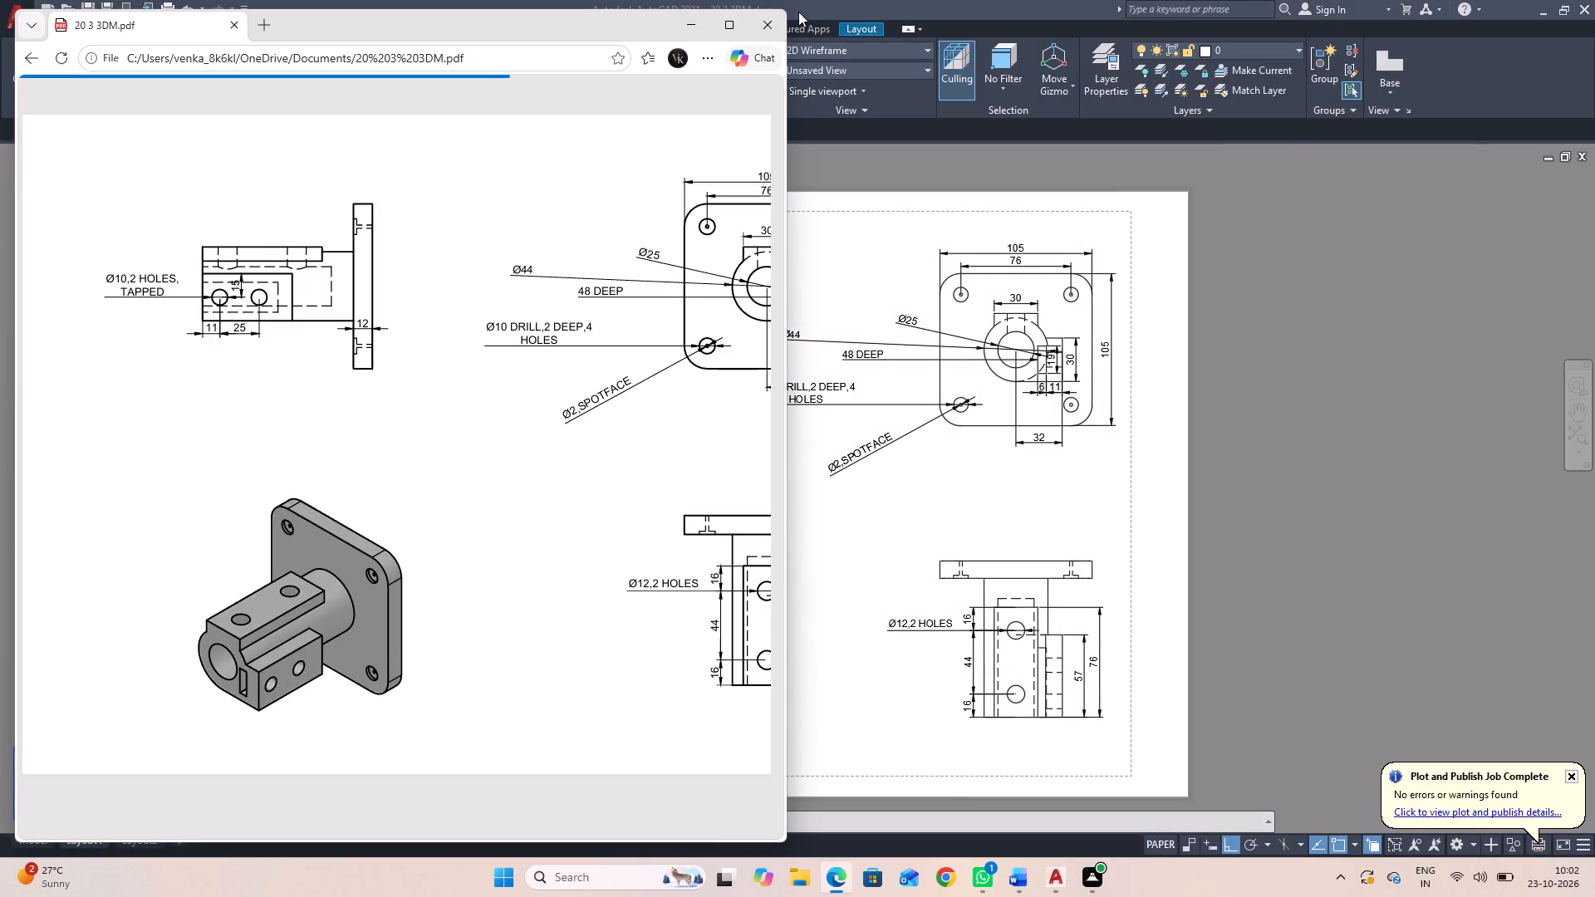
{"action": "left_click", "coordinate": [771, 21]}
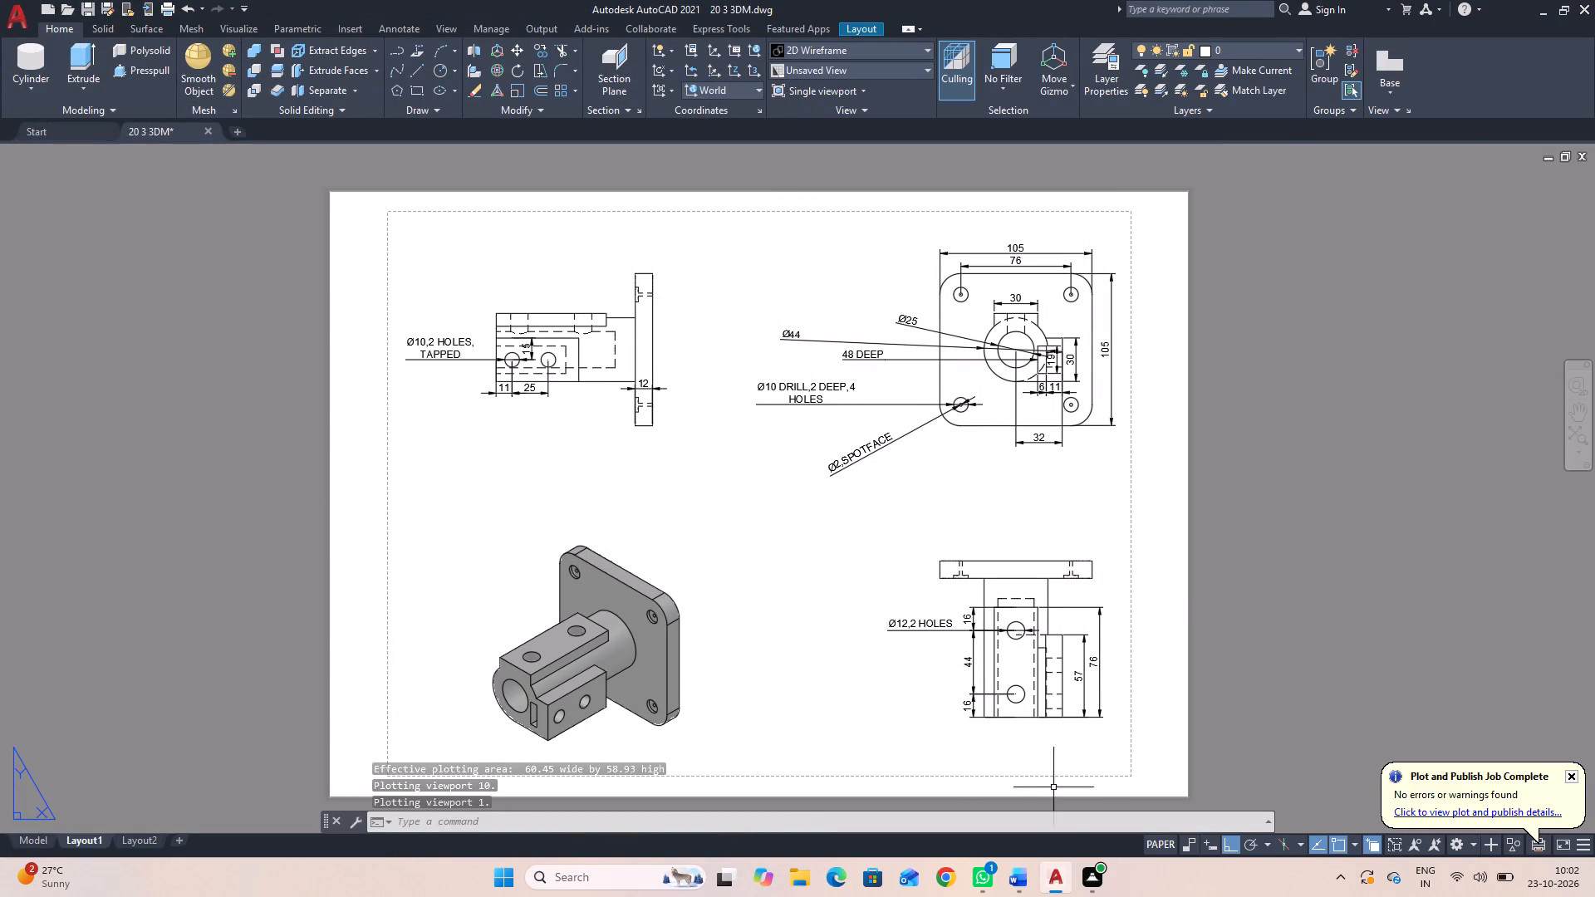